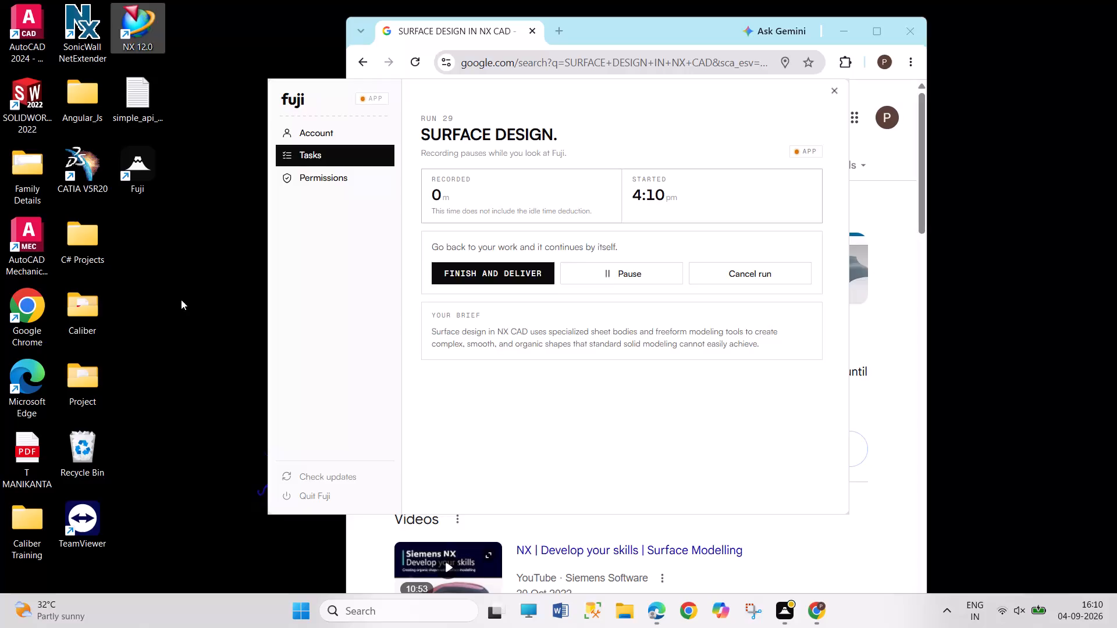
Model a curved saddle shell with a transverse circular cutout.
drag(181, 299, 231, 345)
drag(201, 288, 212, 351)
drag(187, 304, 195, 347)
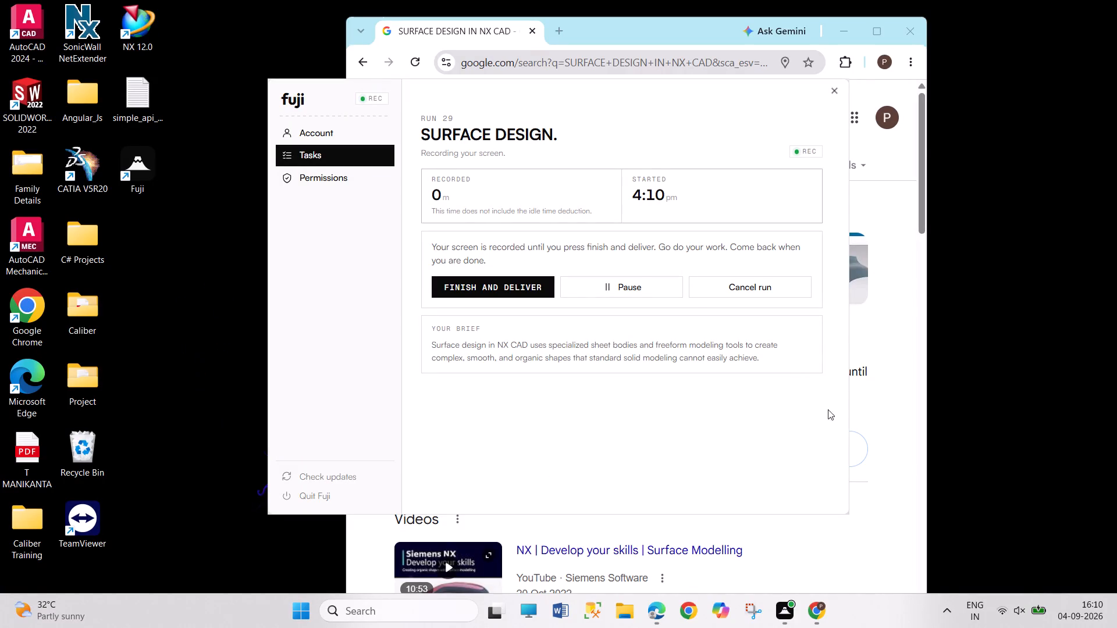
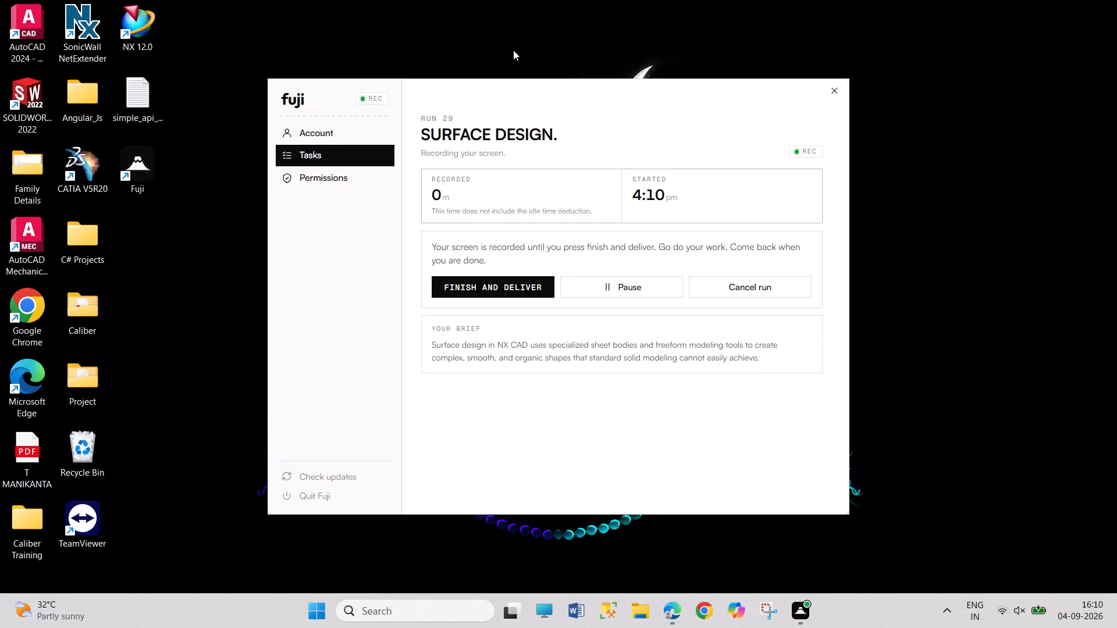
Launch NX 12 from the desktop.
right_click(144, 26)
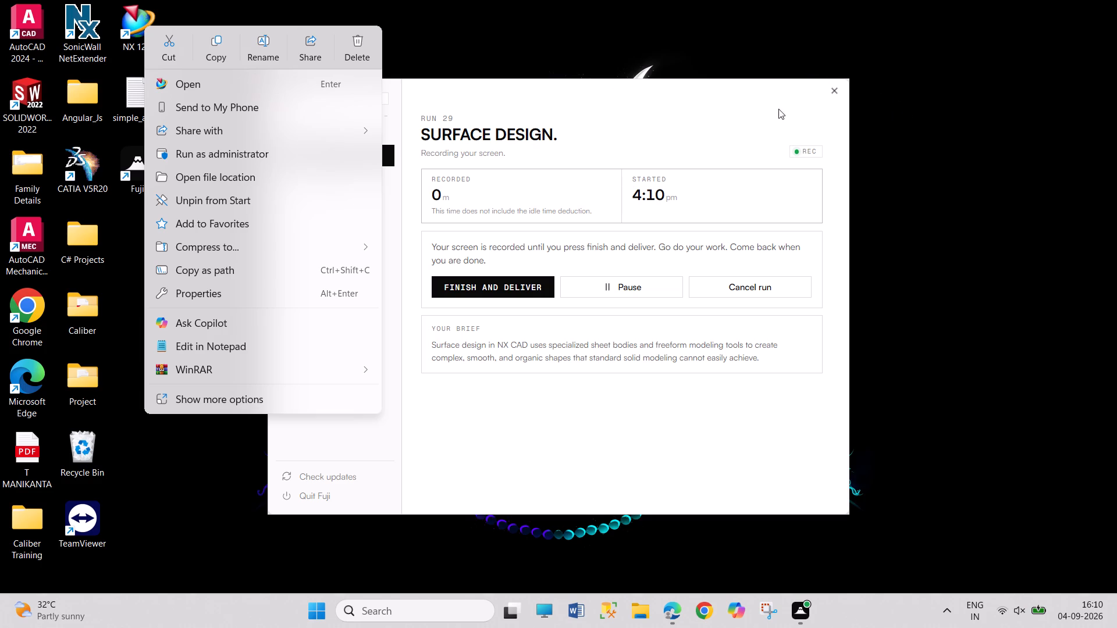
click(236, 85)
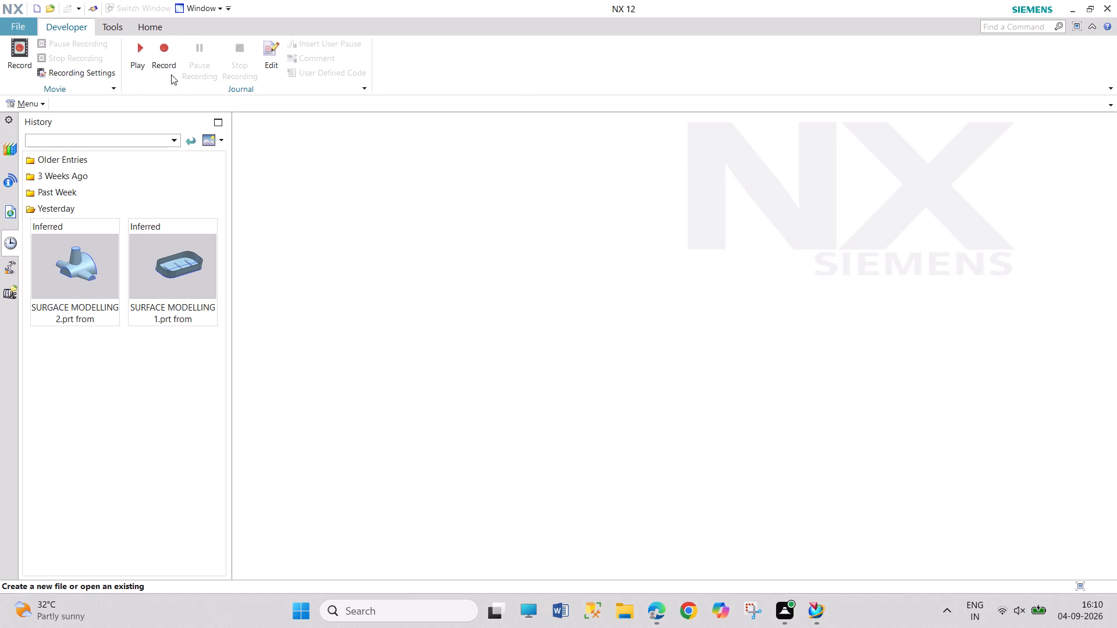
Start recording a journal named SURFACE DESIGN 1.1 in the D:\DESKTOP2\NX CAD CADDESK folder.
click(170, 69)
click(340, 375)
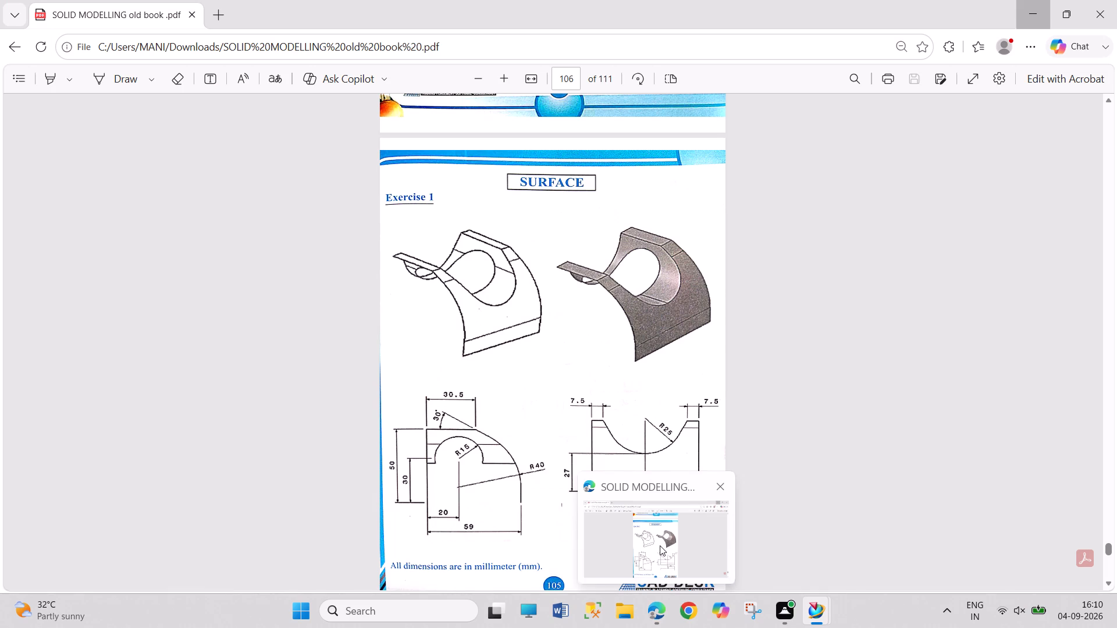
click(389, 311)
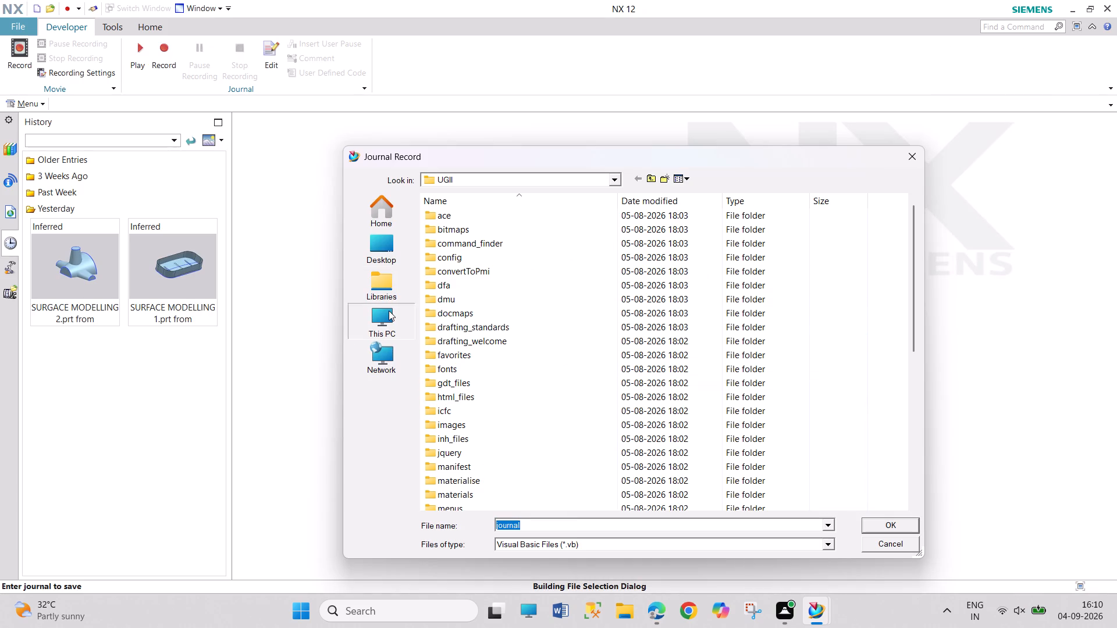
double_click(620, 242)
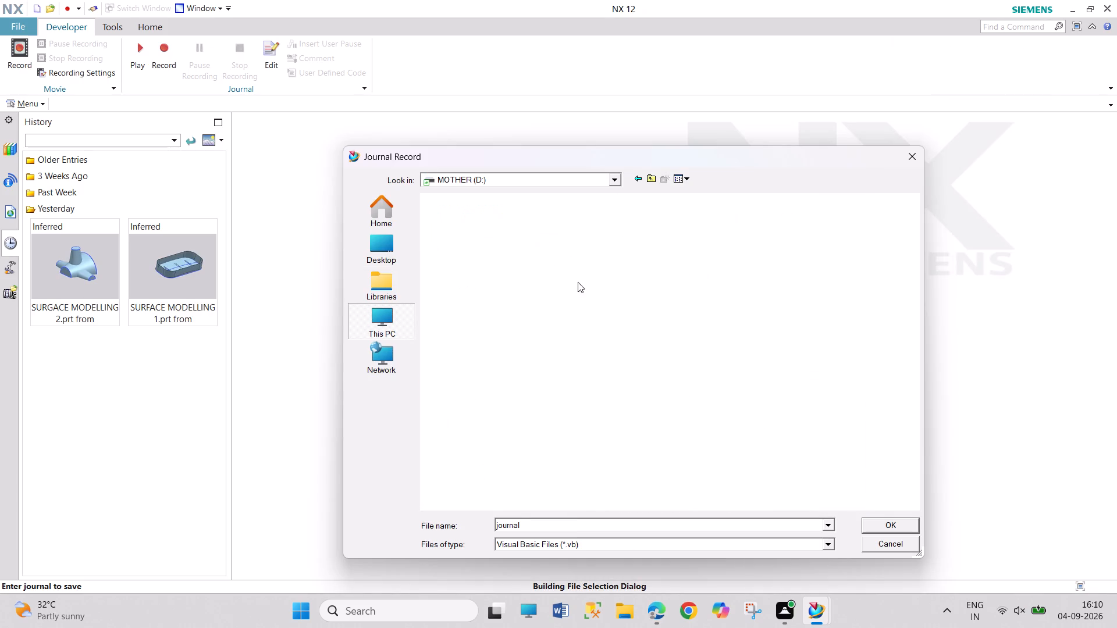
double_click(849, 466)
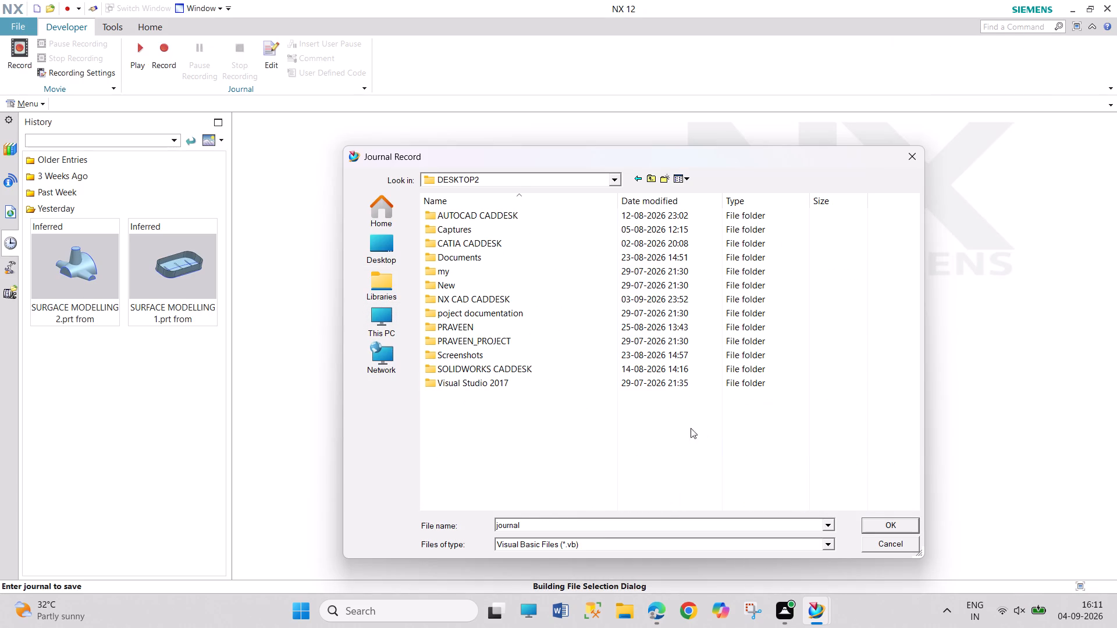
double_click(558, 299)
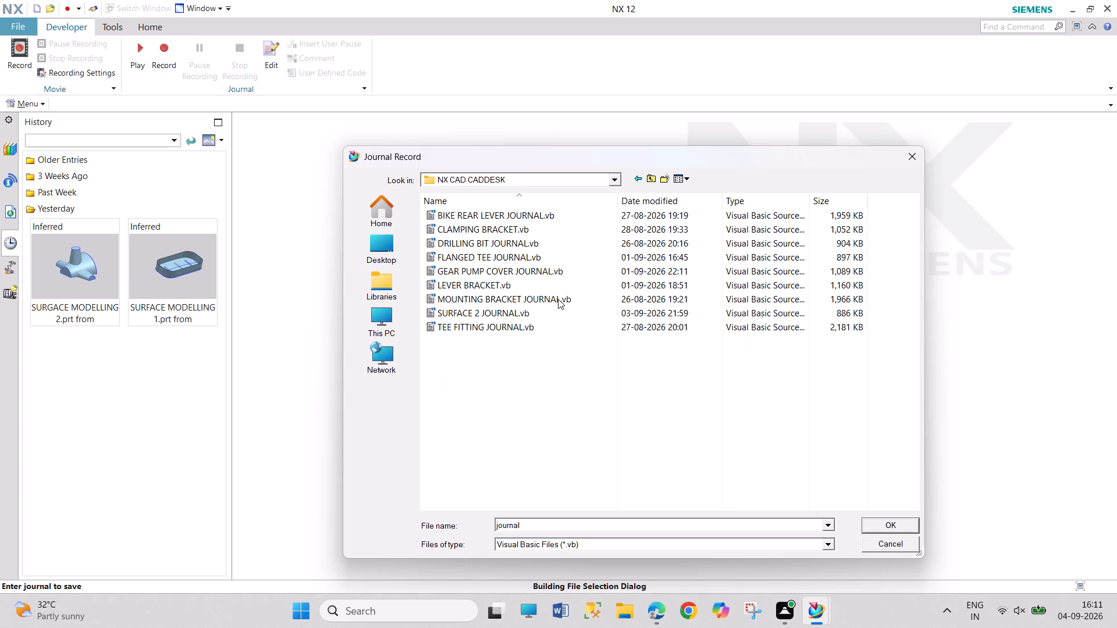
double_click(556, 519)
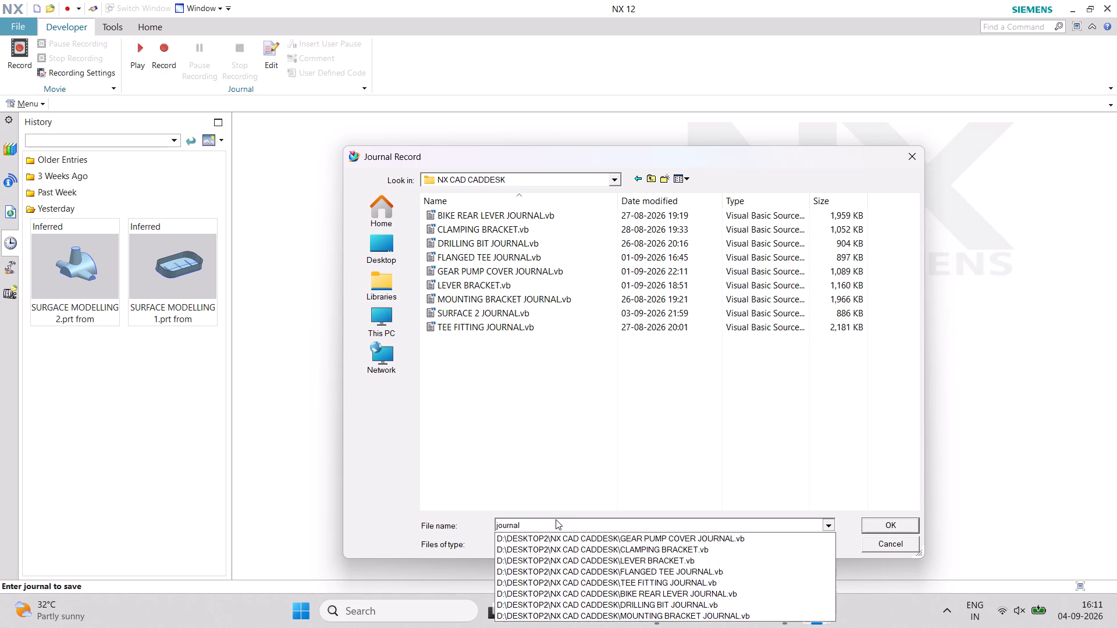
click(556, 524)
text(SURFACE DESIGN 1.1)
key(Return)
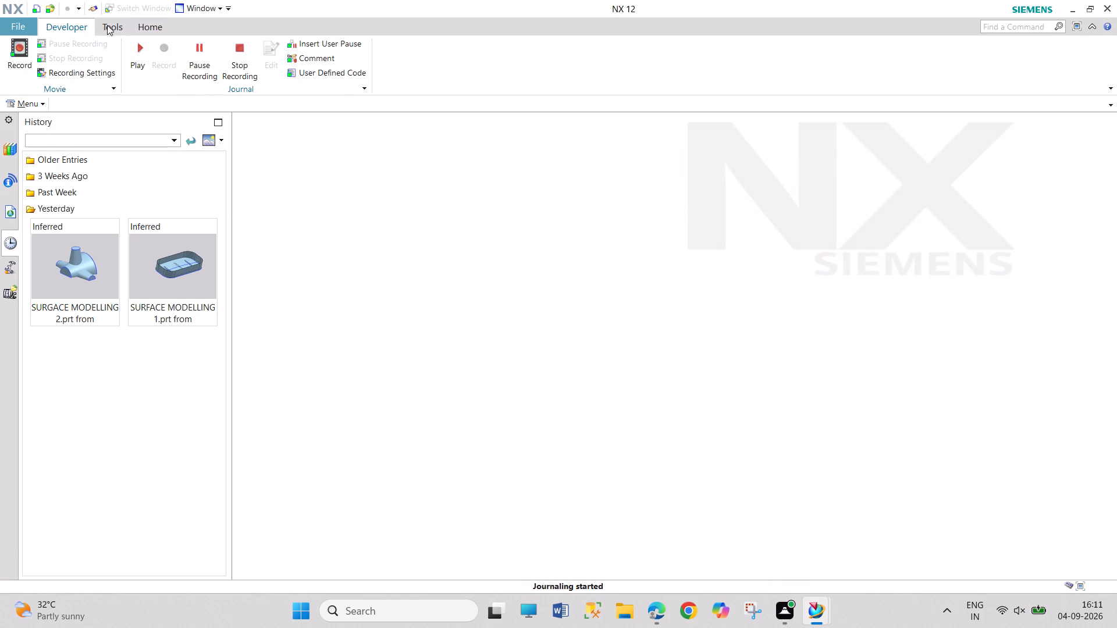
Create a new millimetre Model part named SURFACE DESIGN 1.1 in the D:\DESKTOP2\NX CAD CADDESK folder.
click(145, 26)
click(18, 66)
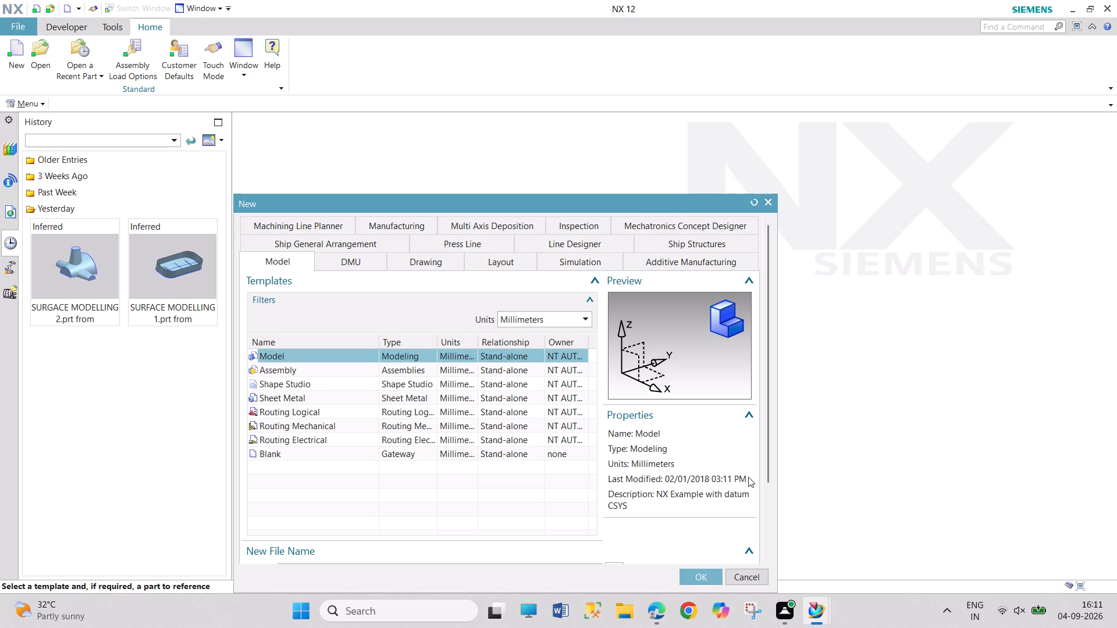
drag(764, 473, 764, 522)
click(609, 524)
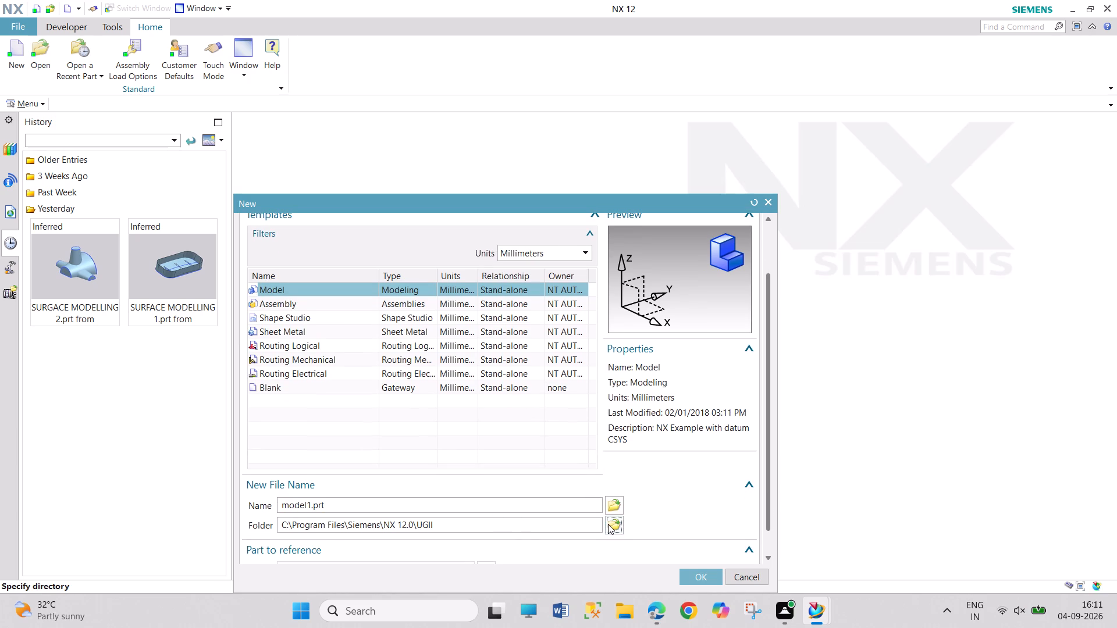
click(581, 344)
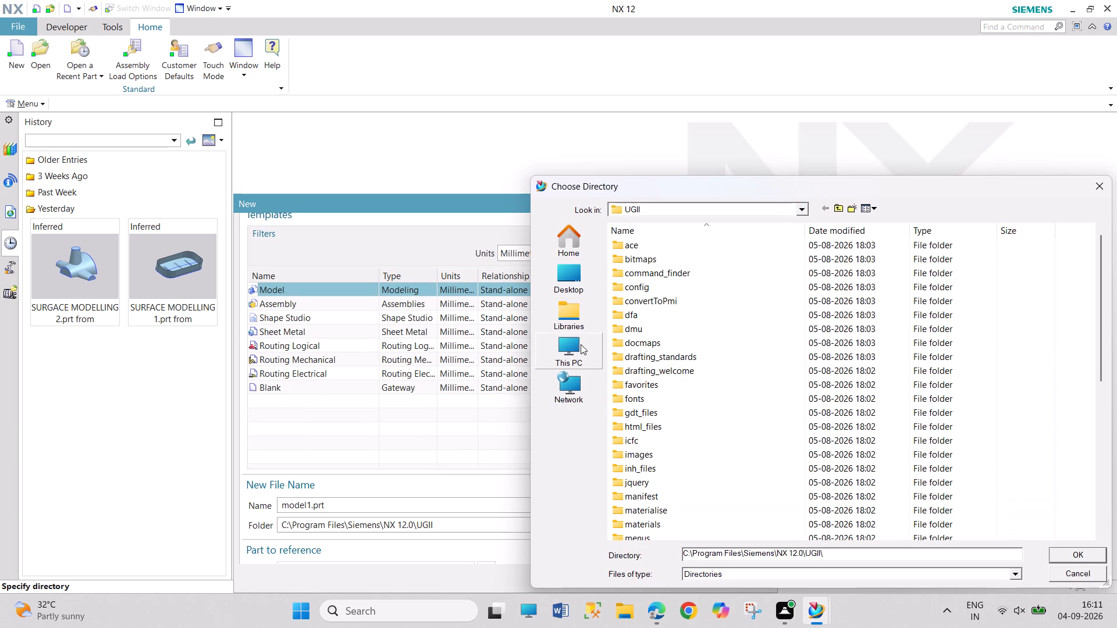
double_click(793, 266)
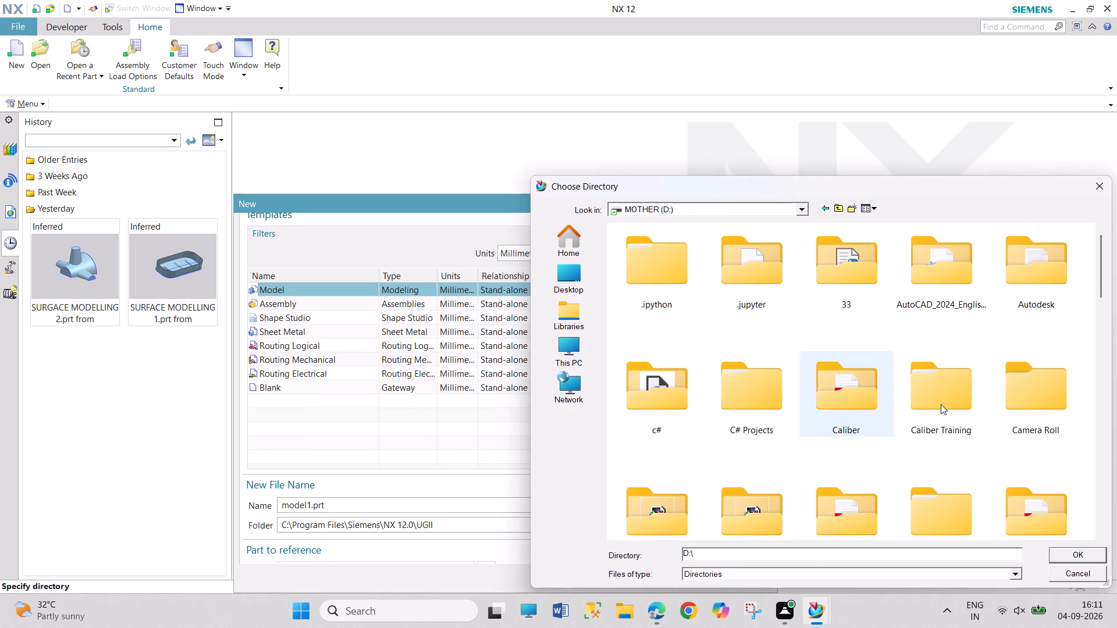
double_click(1038, 512)
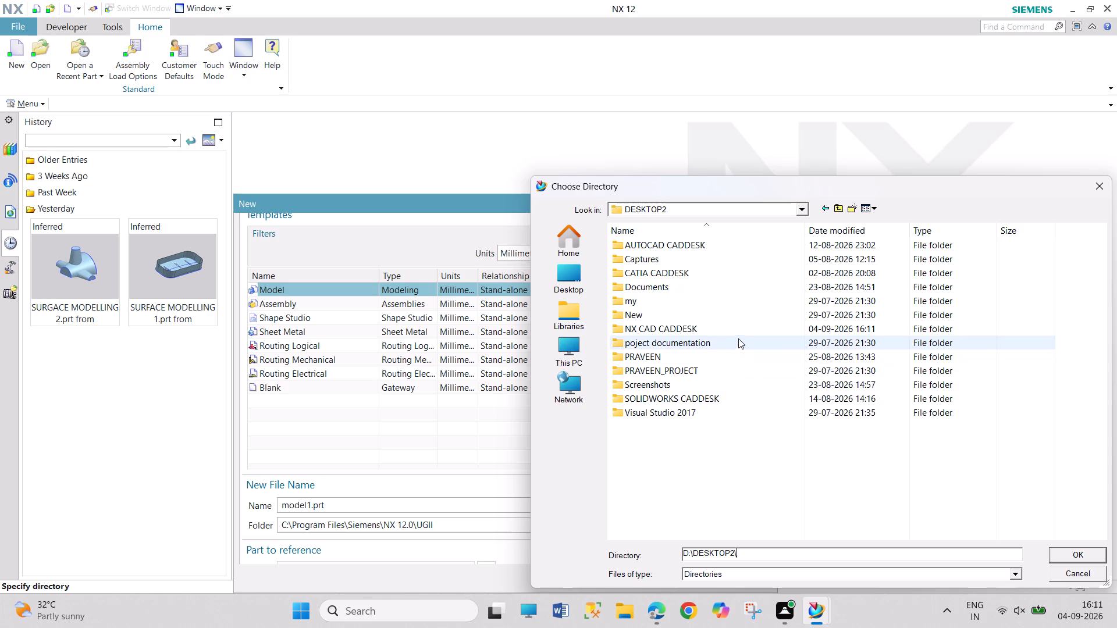
double_click(738, 334)
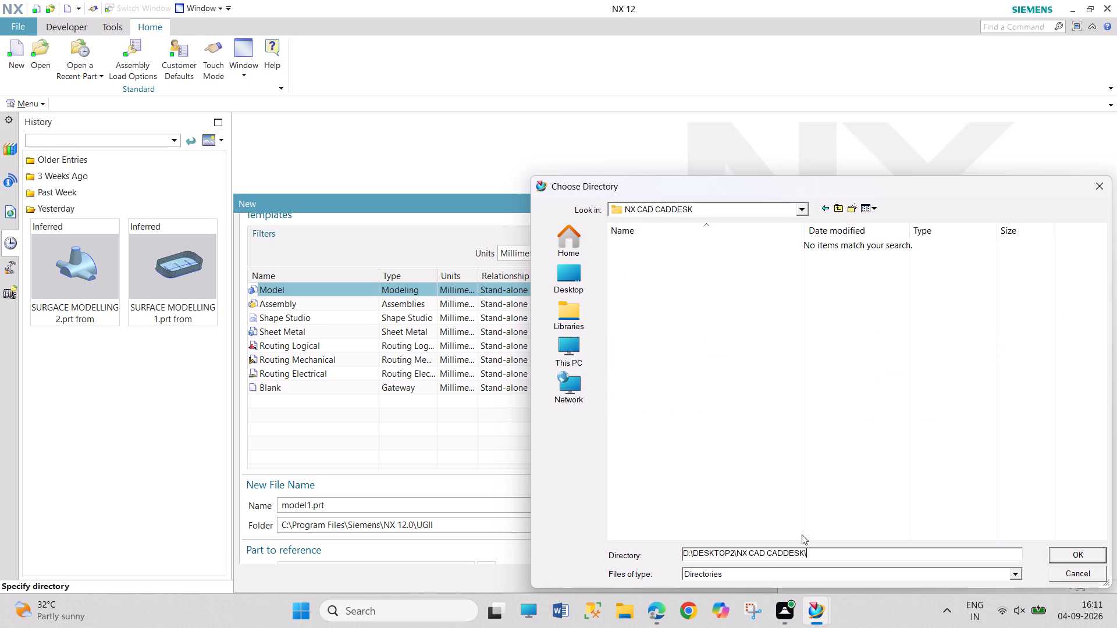
click(1055, 551)
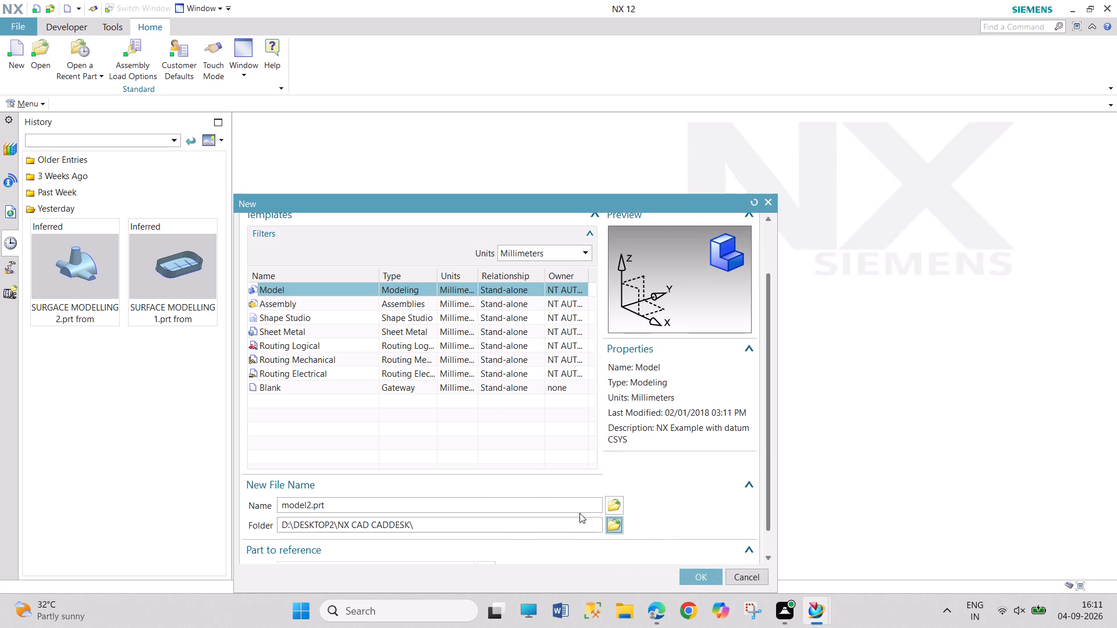
double_click(481, 507)
text(SURFACE DESIGN 1.1)
key(Return)
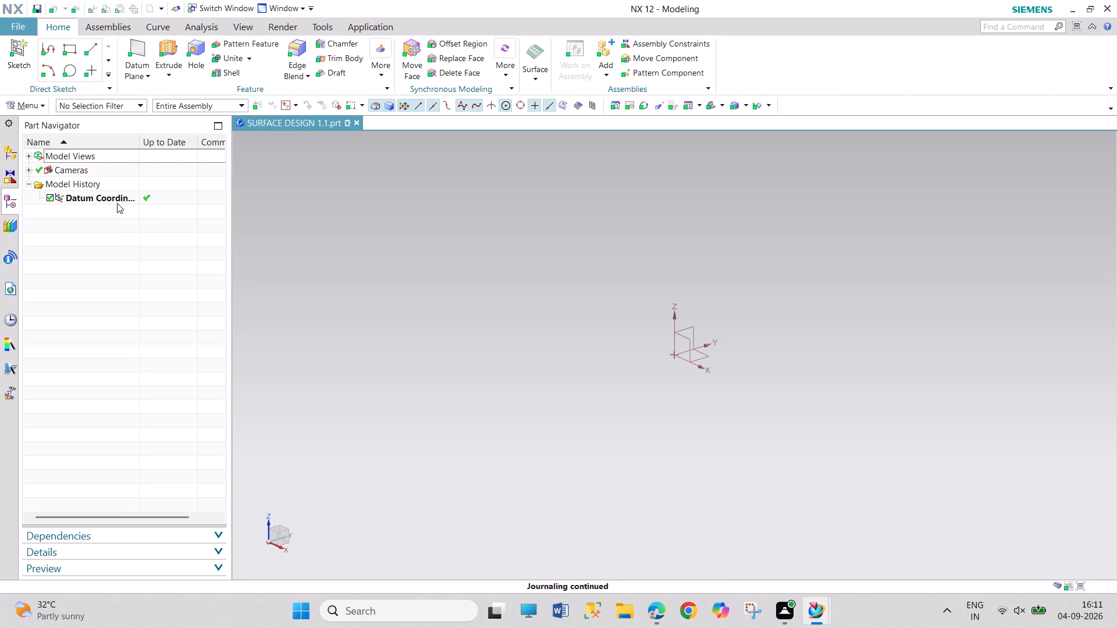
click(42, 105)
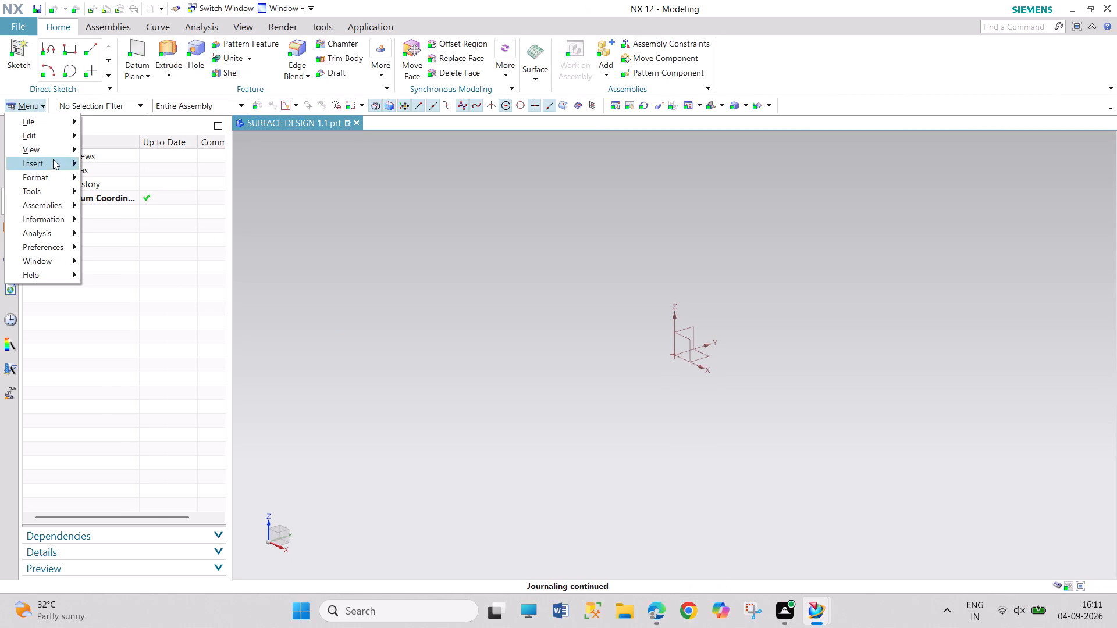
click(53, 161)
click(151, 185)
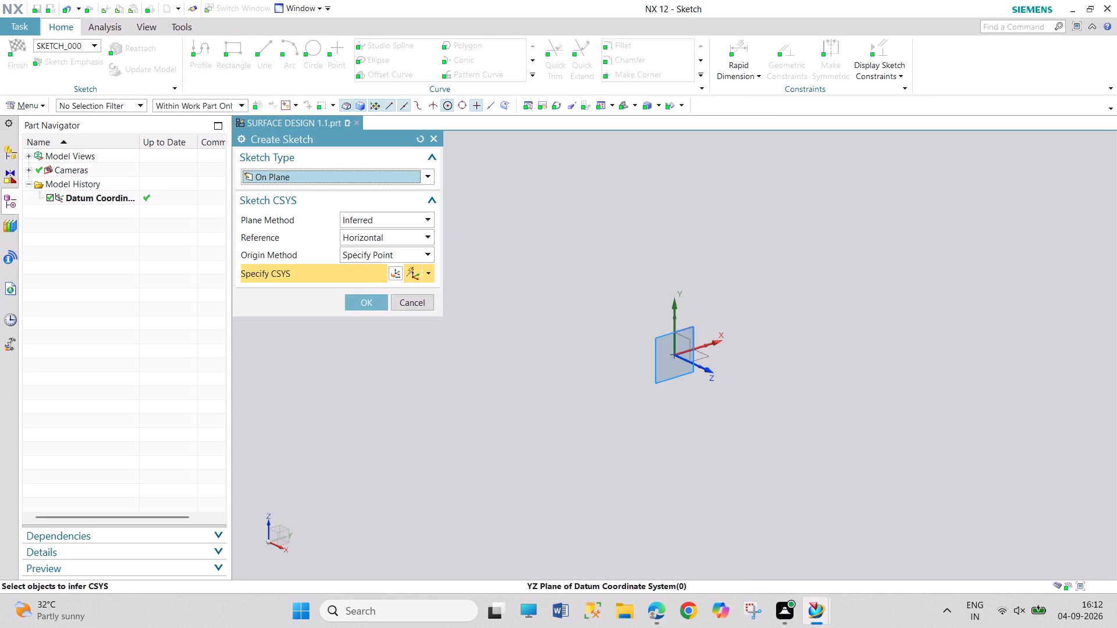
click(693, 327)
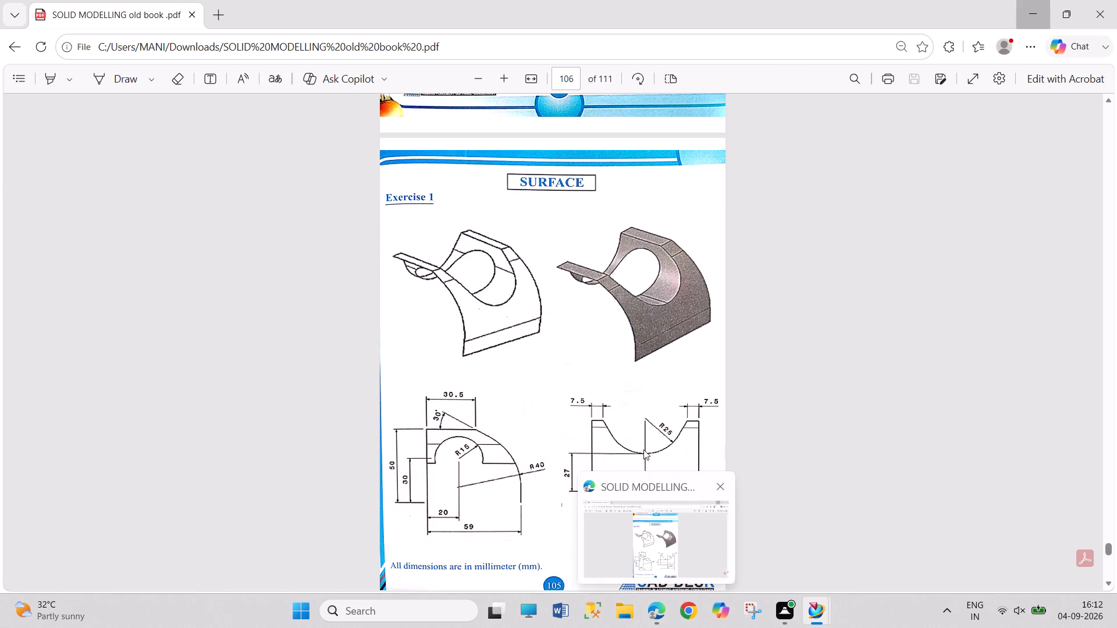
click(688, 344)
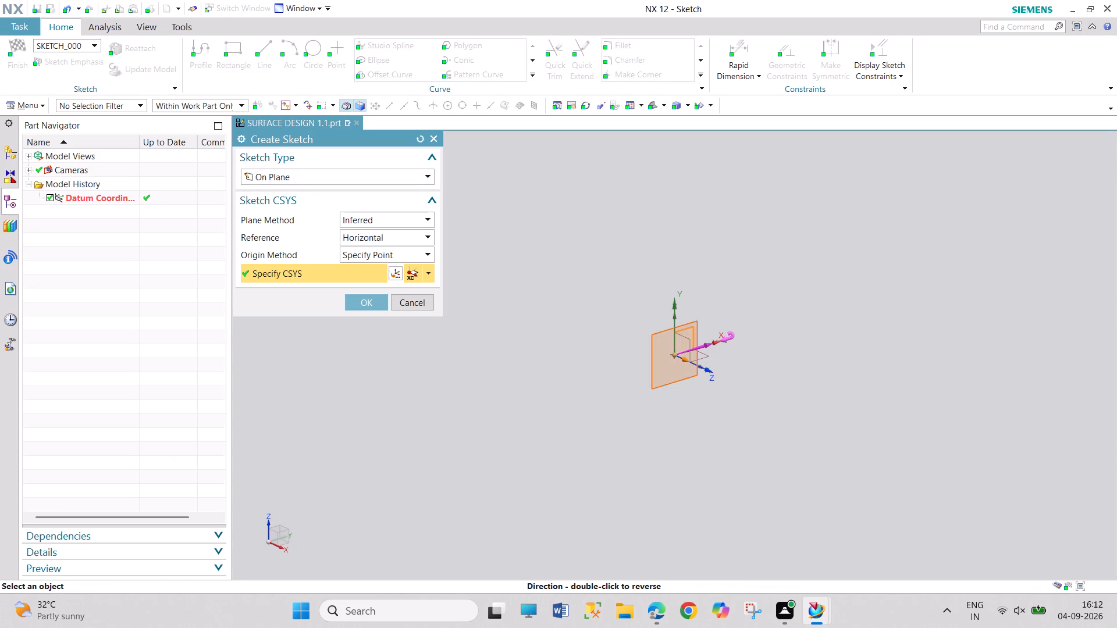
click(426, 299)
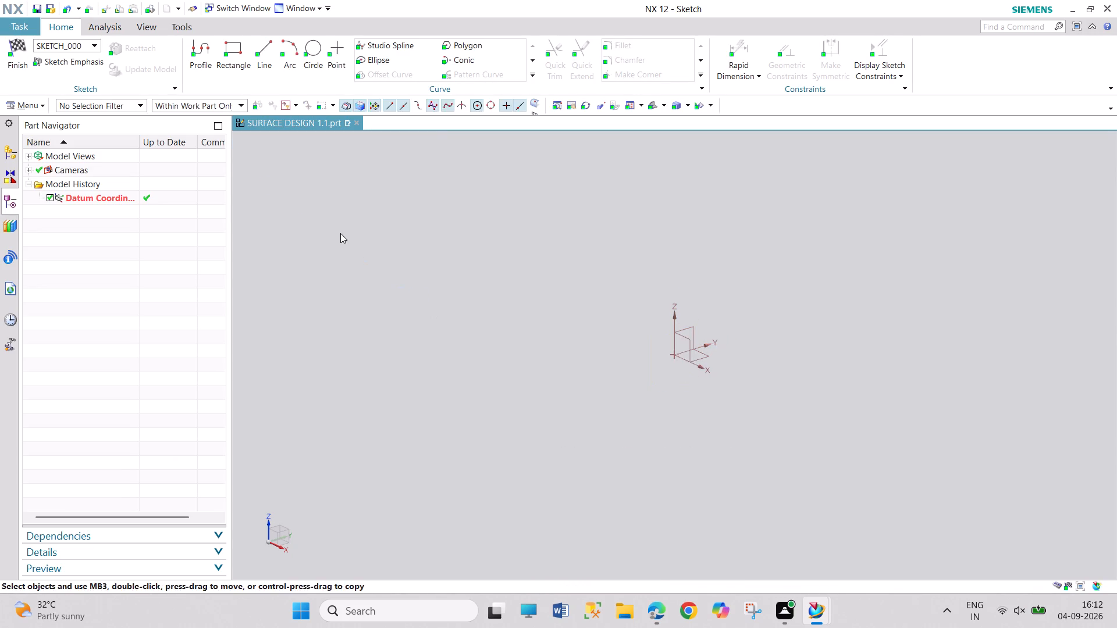
Create a task-environment sketch on the XZ plane of the datum coordinate system.
click(42, 98)
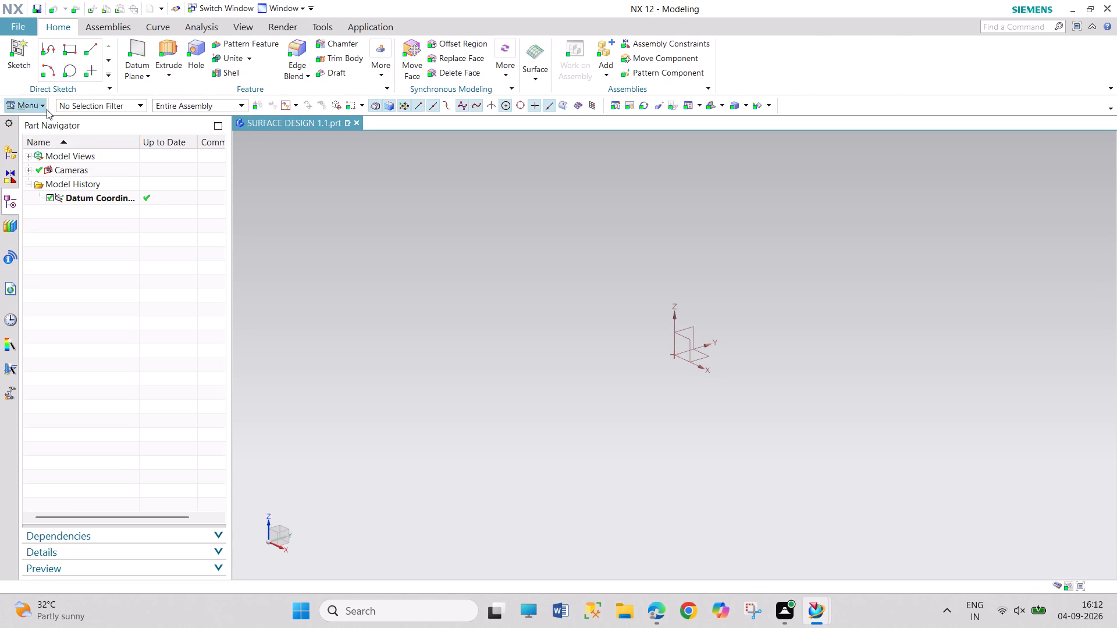
click(42, 109)
click(52, 164)
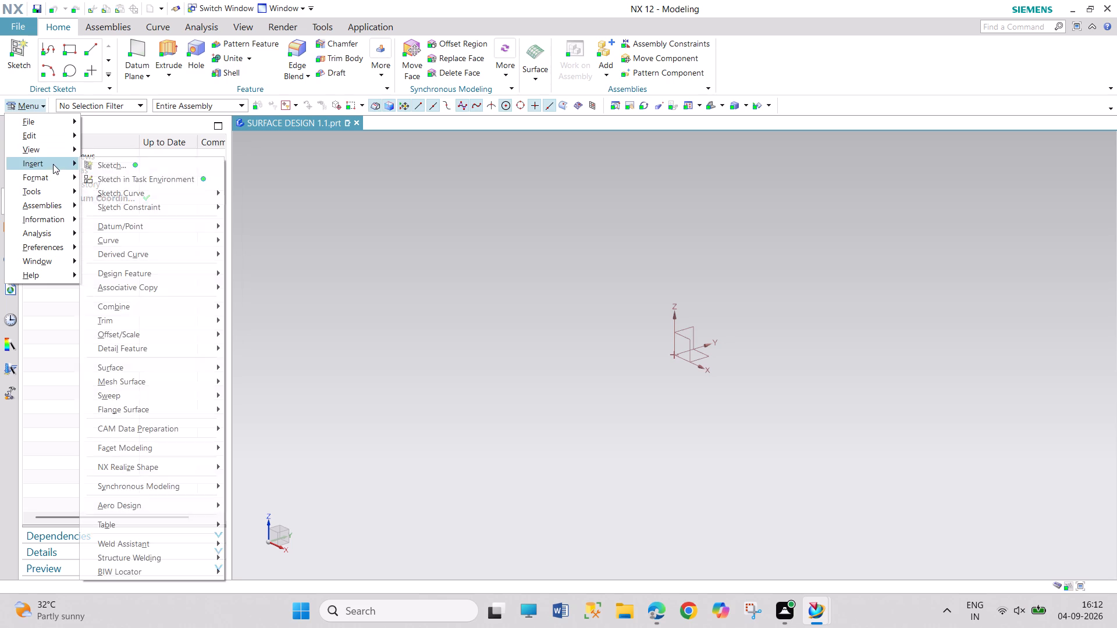
drag(101, 181, 111, 181)
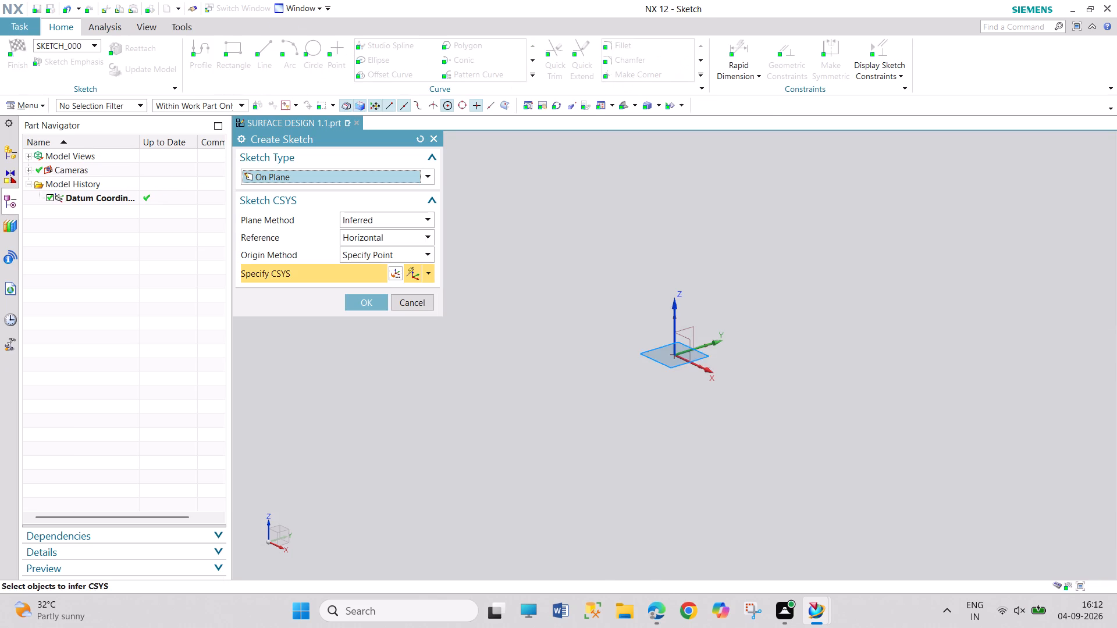
click(688, 345)
click(372, 304)
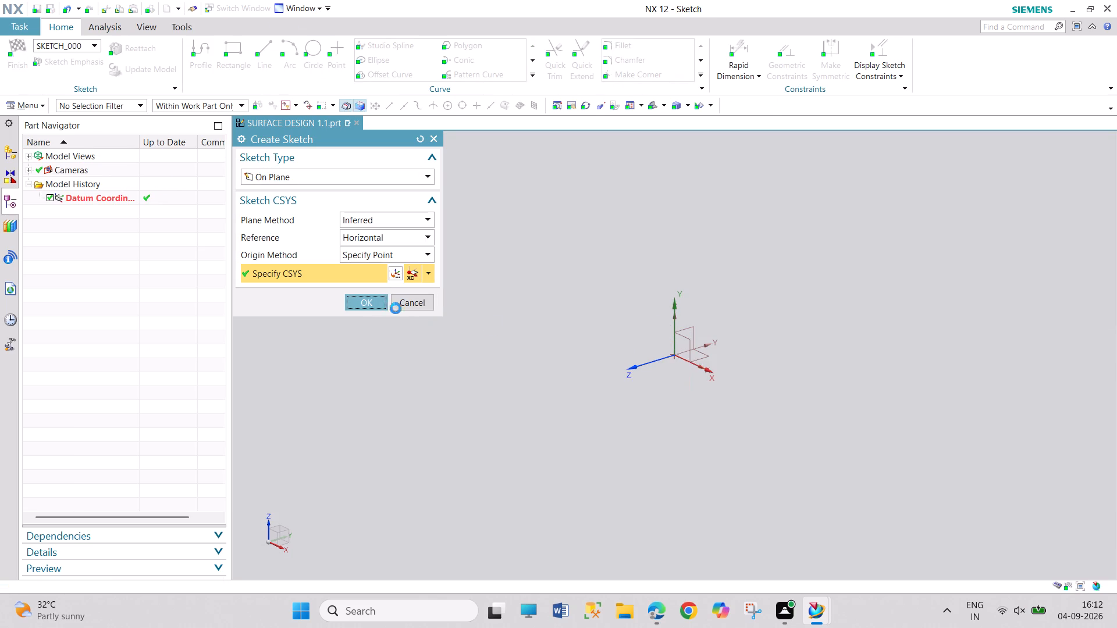
scroll(749, 356, up, 2)
scroll(702, 383, up, 1)
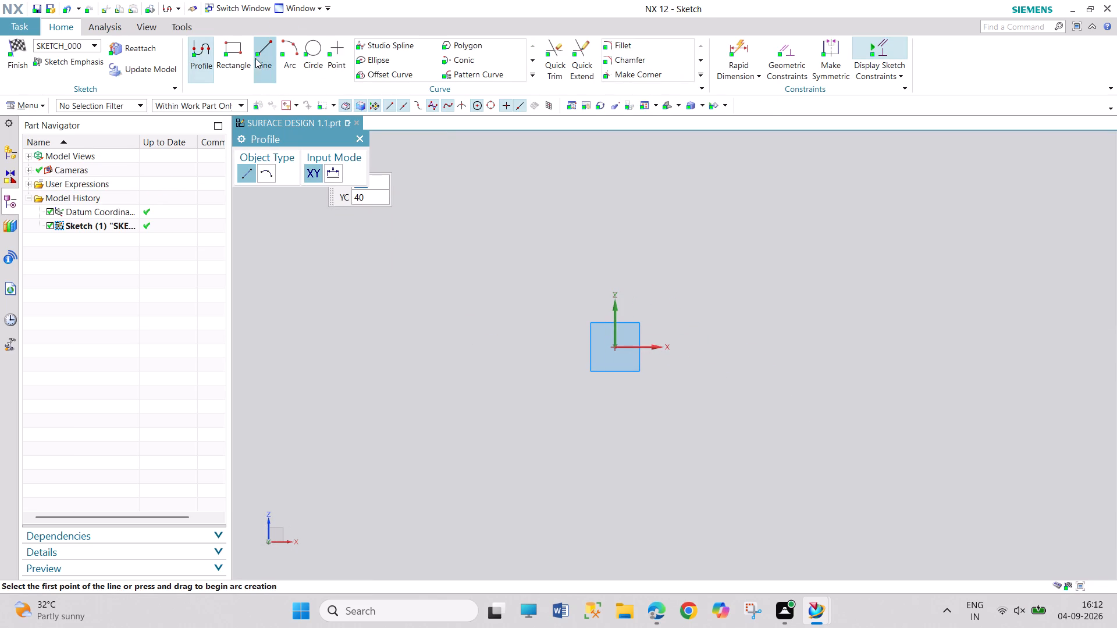
Sketch a horizontal line about 25 mm long from the origin along the positive X axis.
click(255, 57)
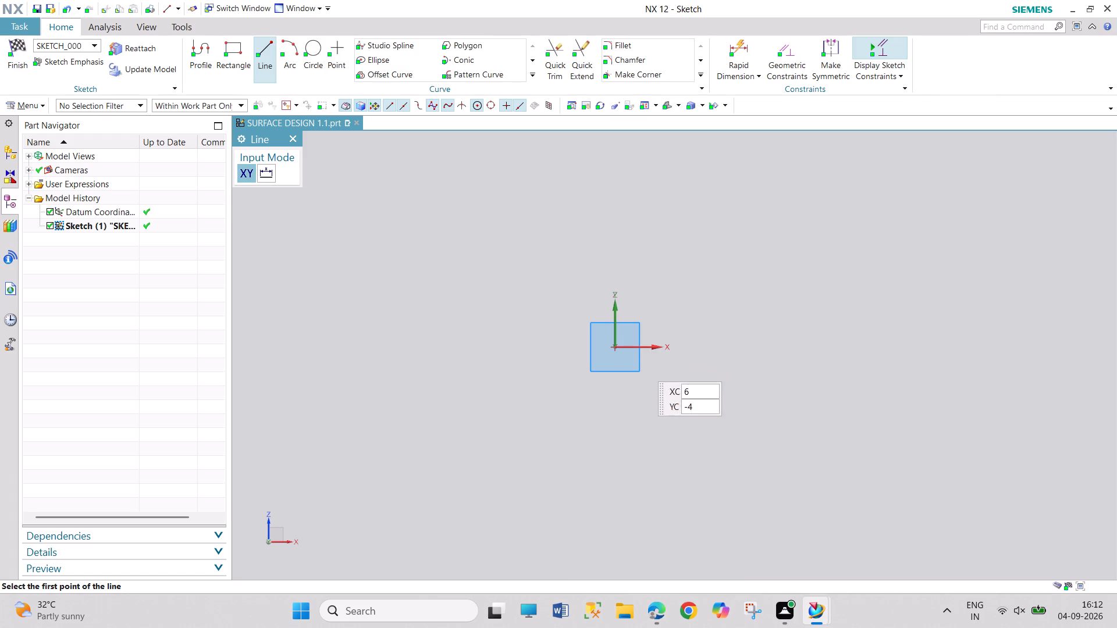
click(614, 347)
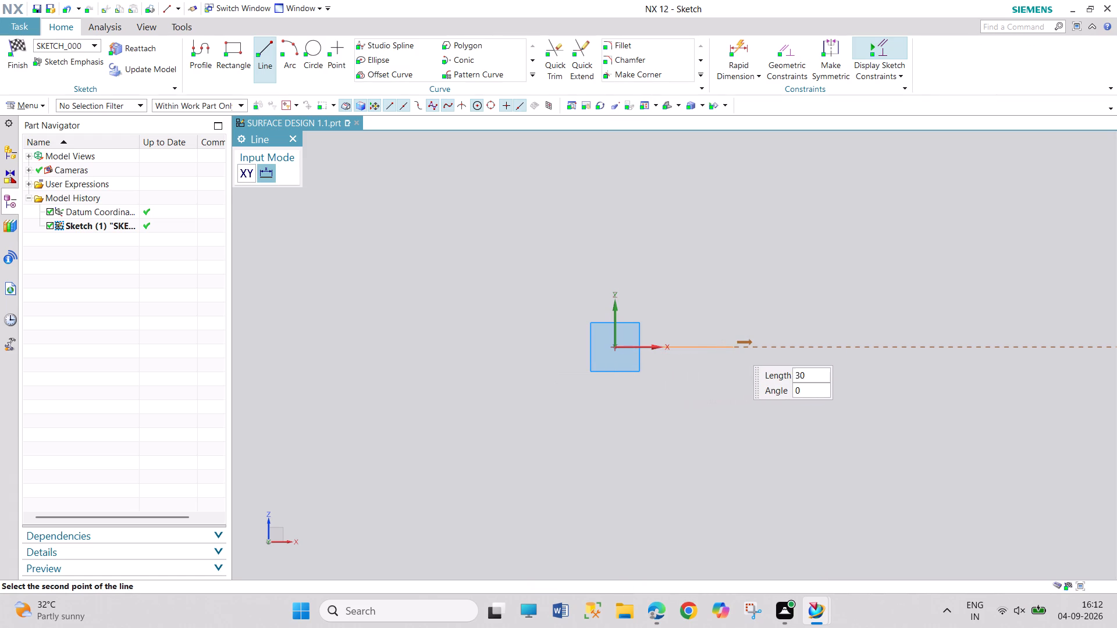
click(714, 345)
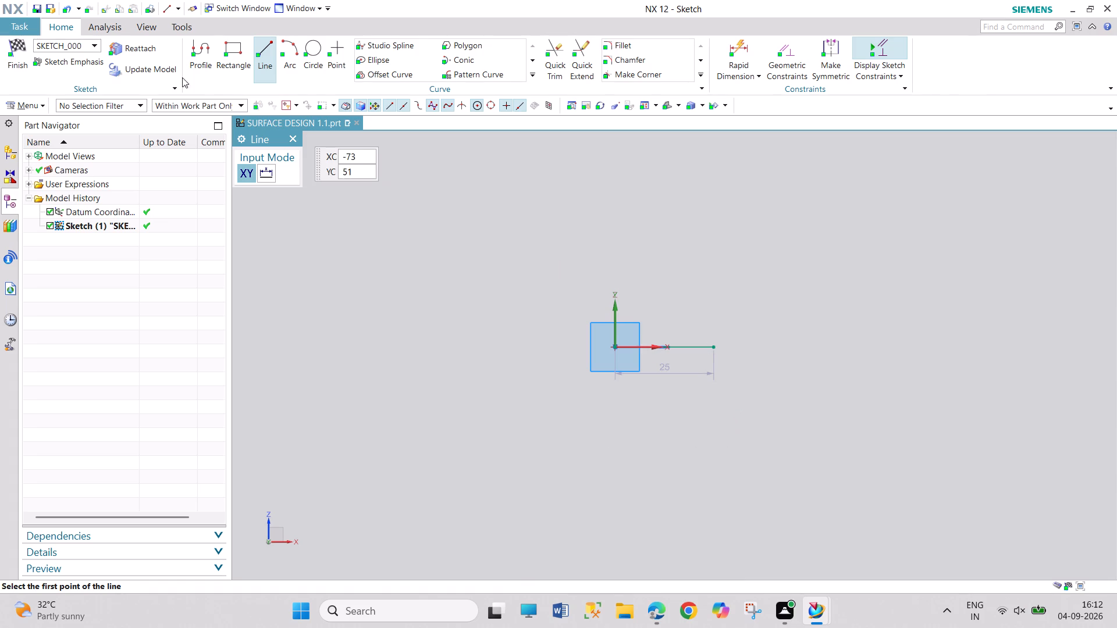
Continue the profile from the line's free end with a downward slope about 12 mm long, a tangent arc about R15.6, and a vertical line about 26 mm.
click(201, 55)
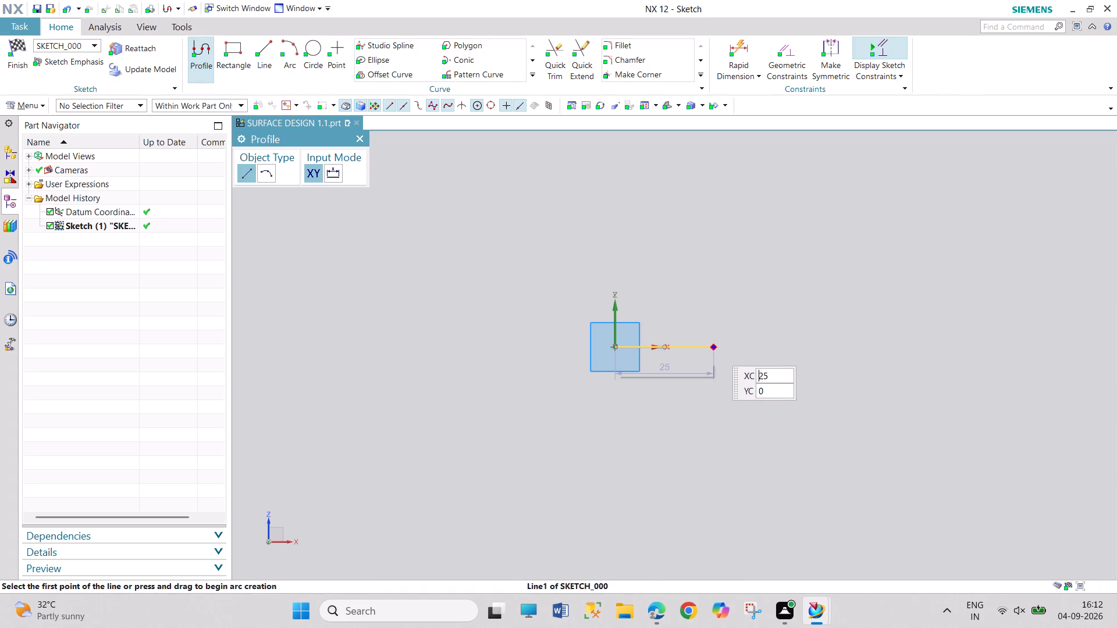
click(713, 347)
click(748, 377)
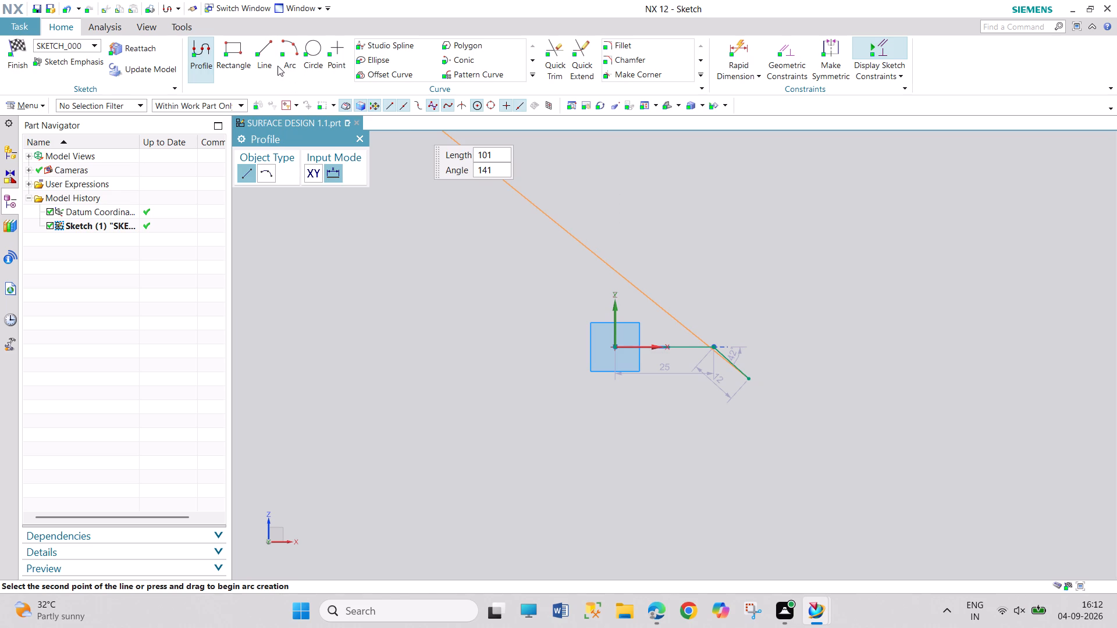
click(267, 180)
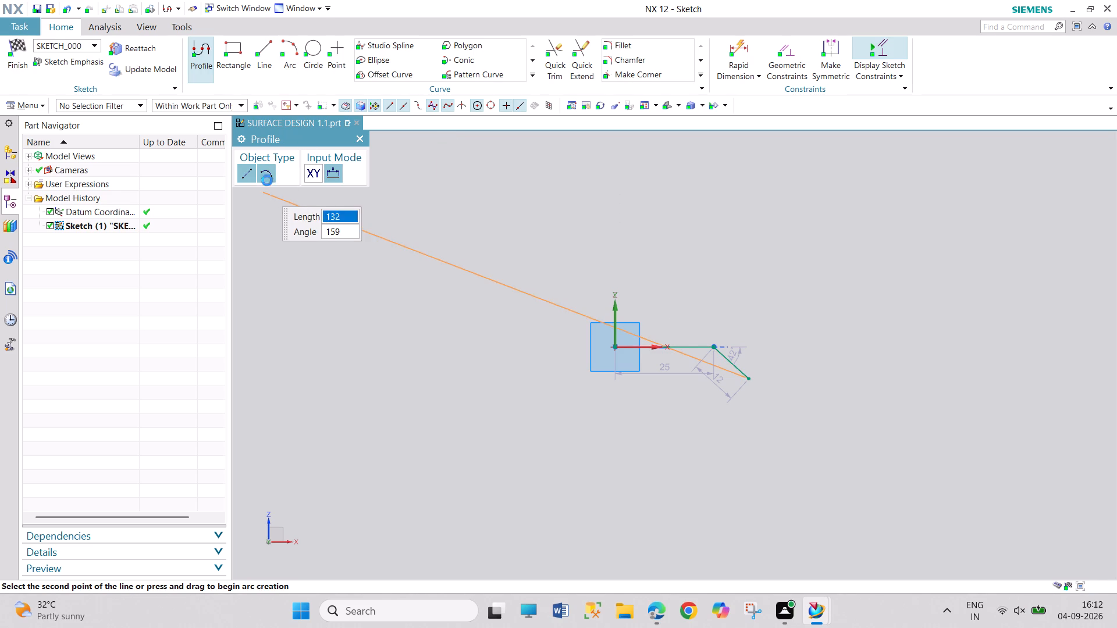
click(769, 429)
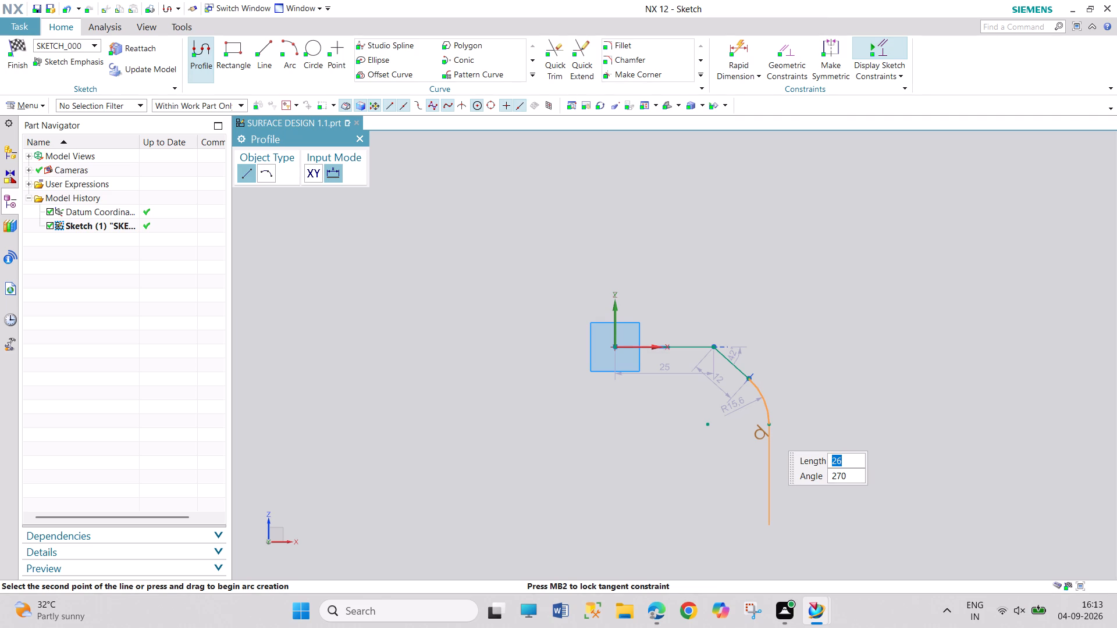
click(769, 525)
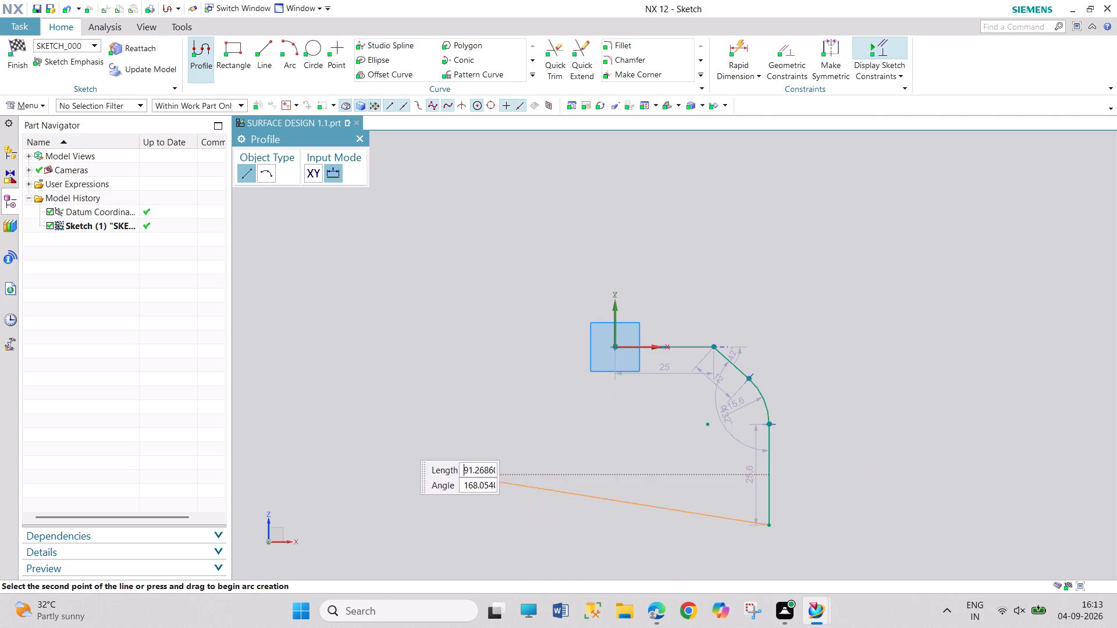
Finish the profile and move the automatic length and angle dimensions of the horizontal and sloped lines clear of the geometry.
click(354, 138)
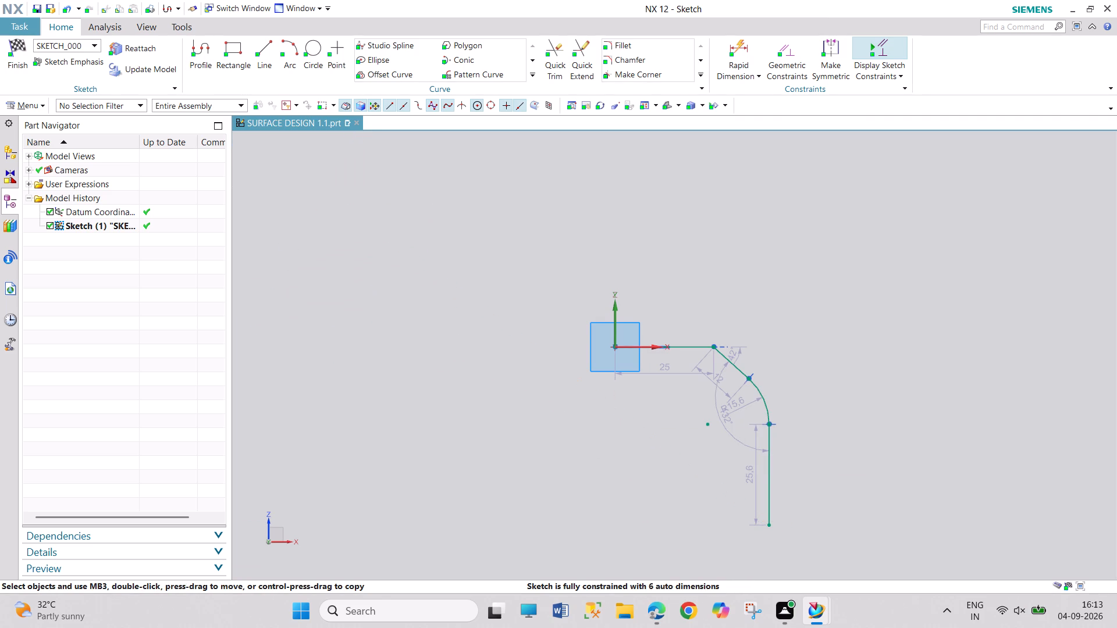
drag(656, 372, 635, 234)
drag(707, 377, 807, 273)
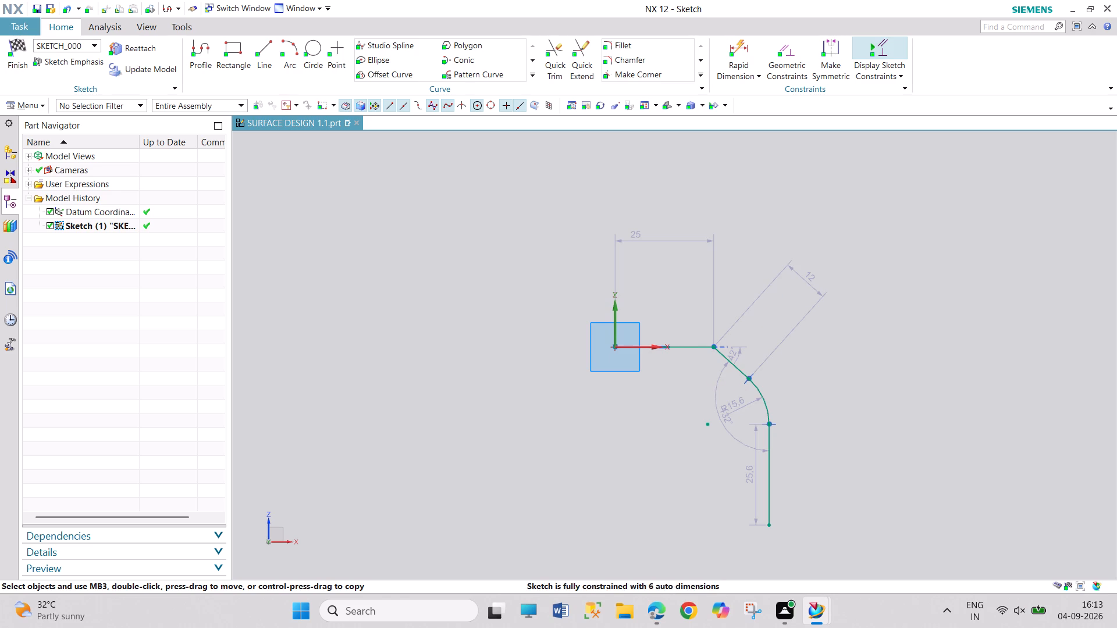
drag(737, 342, 756, 291)
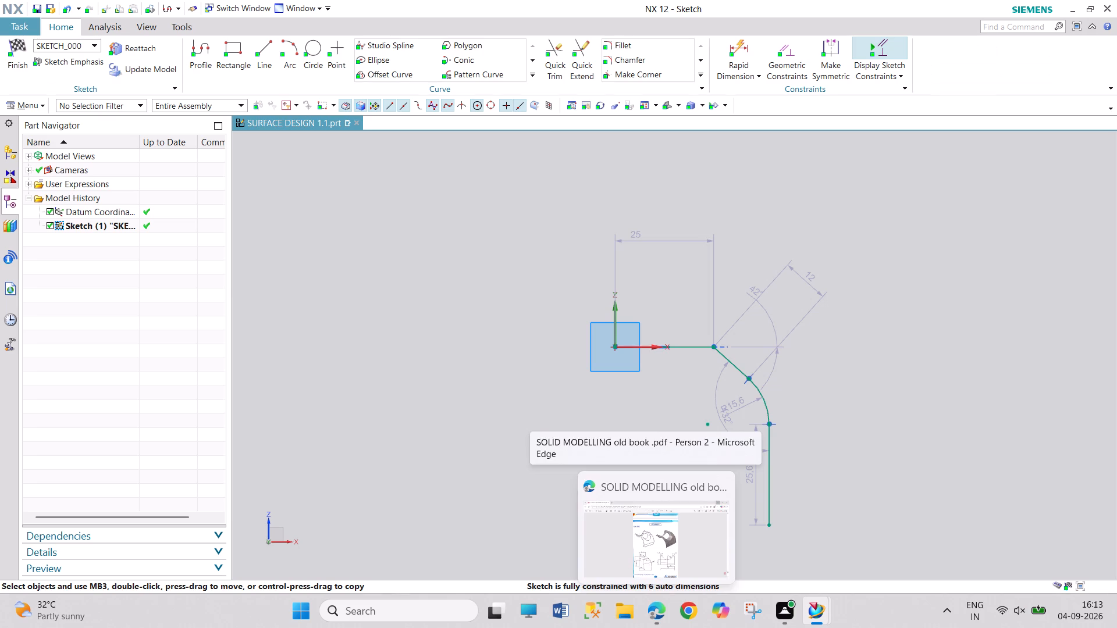
Set the horizontal top line's length from the origin to 30.5 mm.
double_click(636, 237)
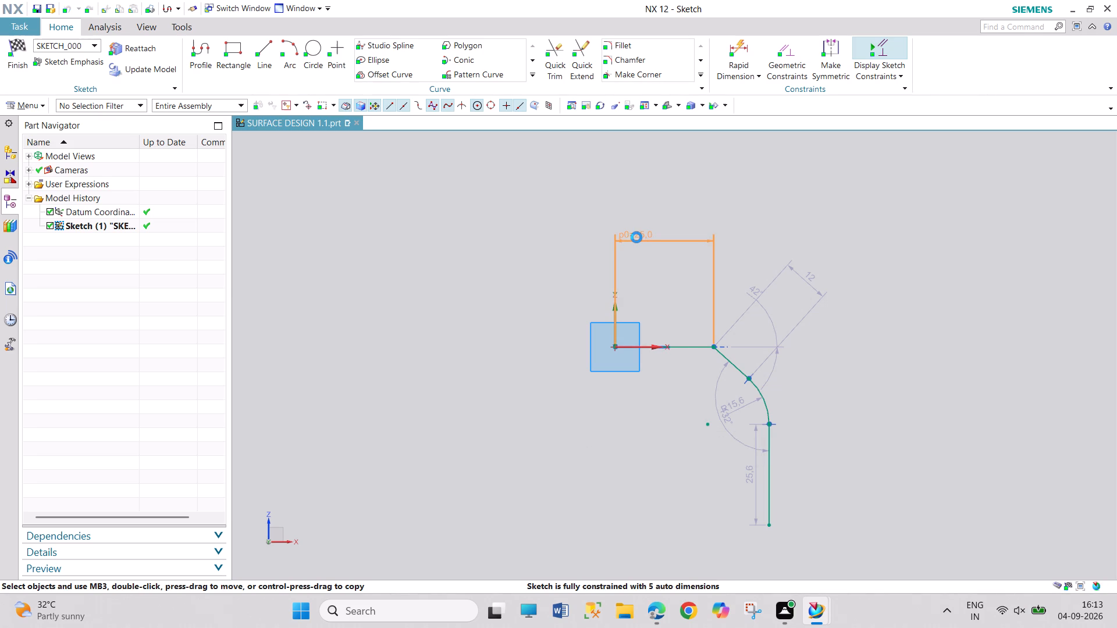
text(30.)
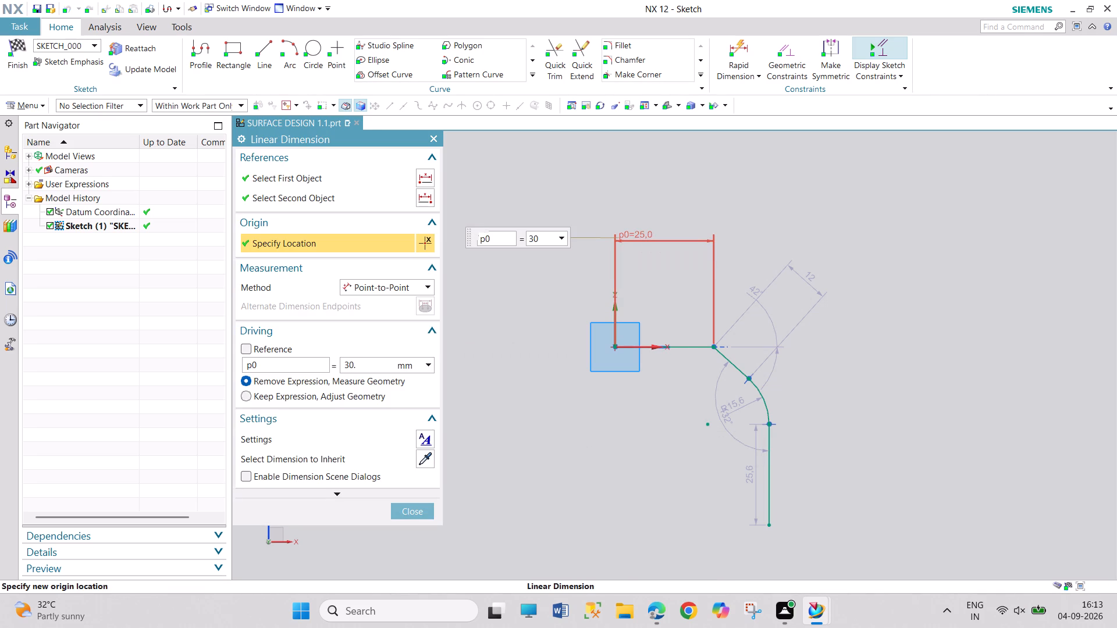
key(period)
key(BackSpace)
key(5)
key(Return)
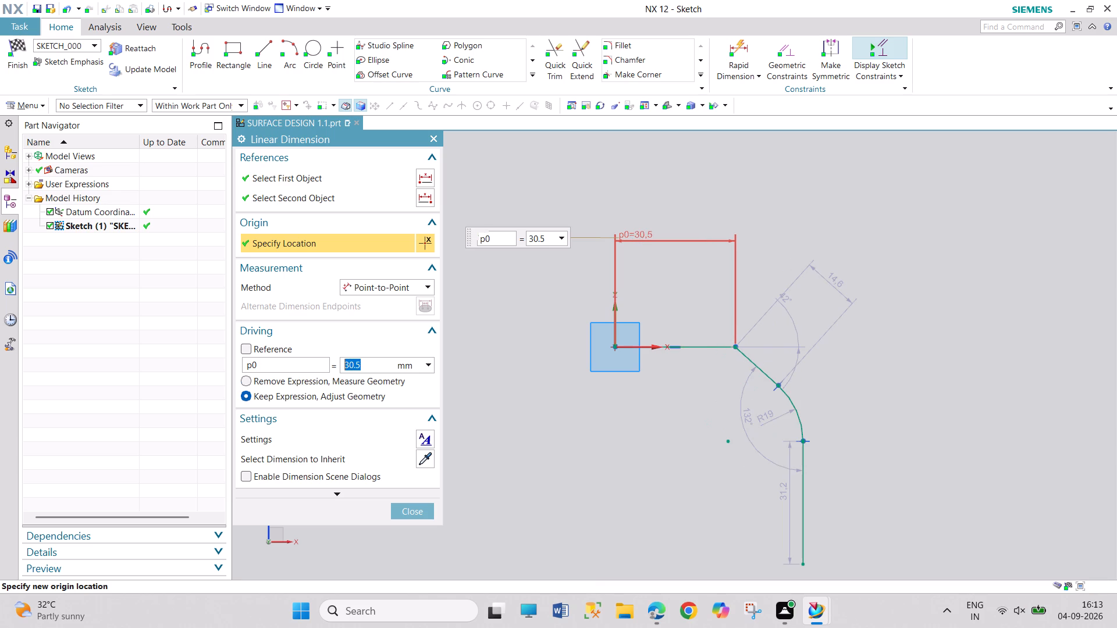
click(415, 512)
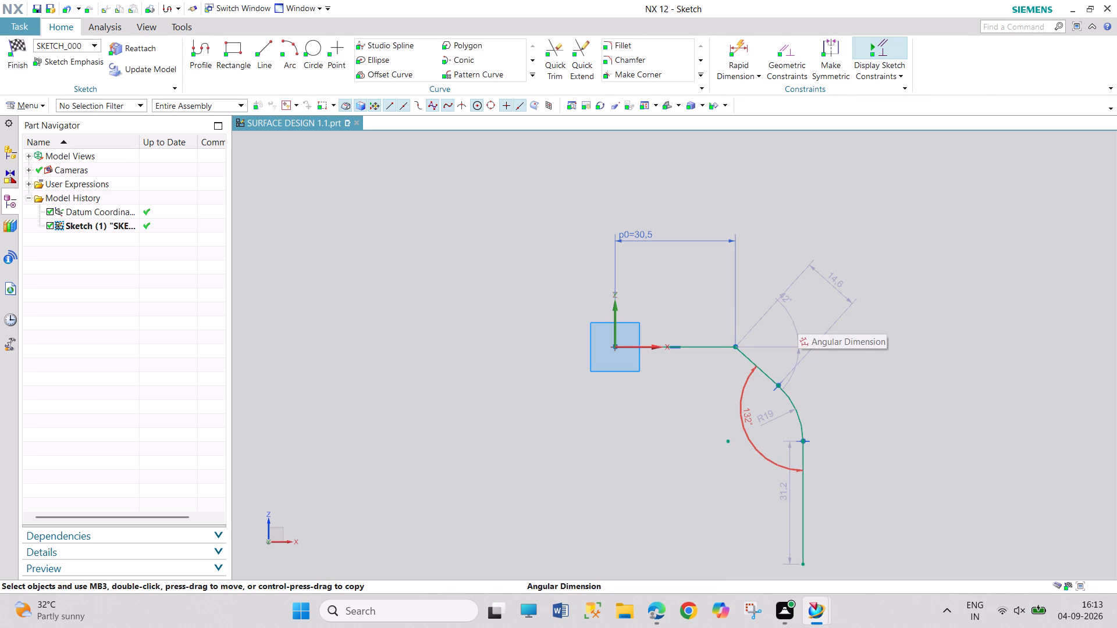
Move the angle dimension between the horizontal line and the slope above the horizontal line and set it to 30°.
drag(784, 302, 699, 299)
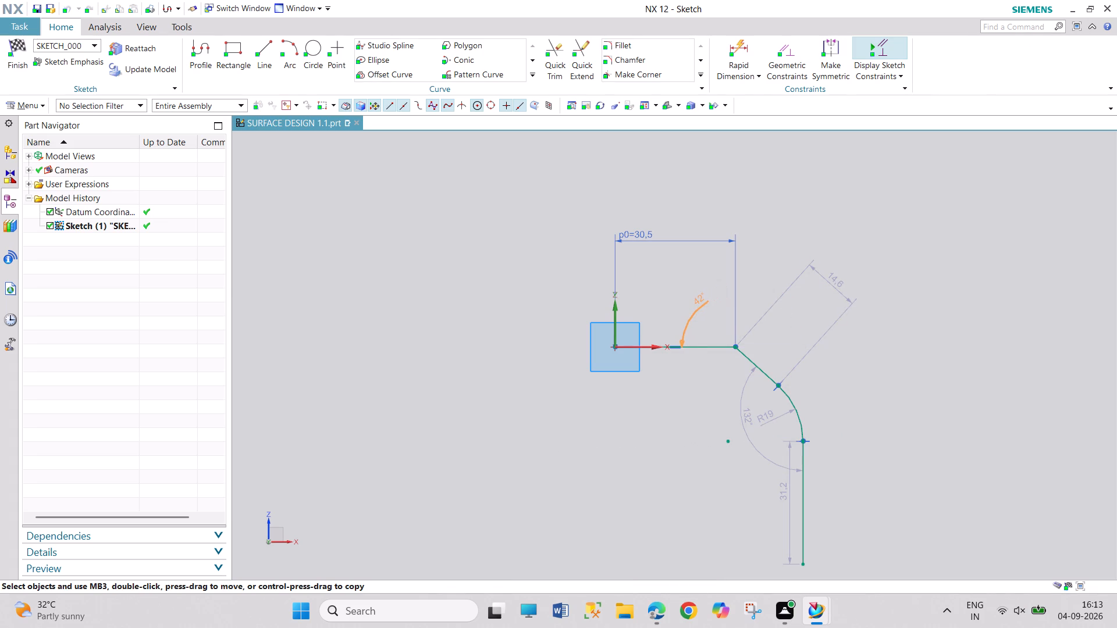
drag(699, 299, 716, 308)
double_click(717, 307)
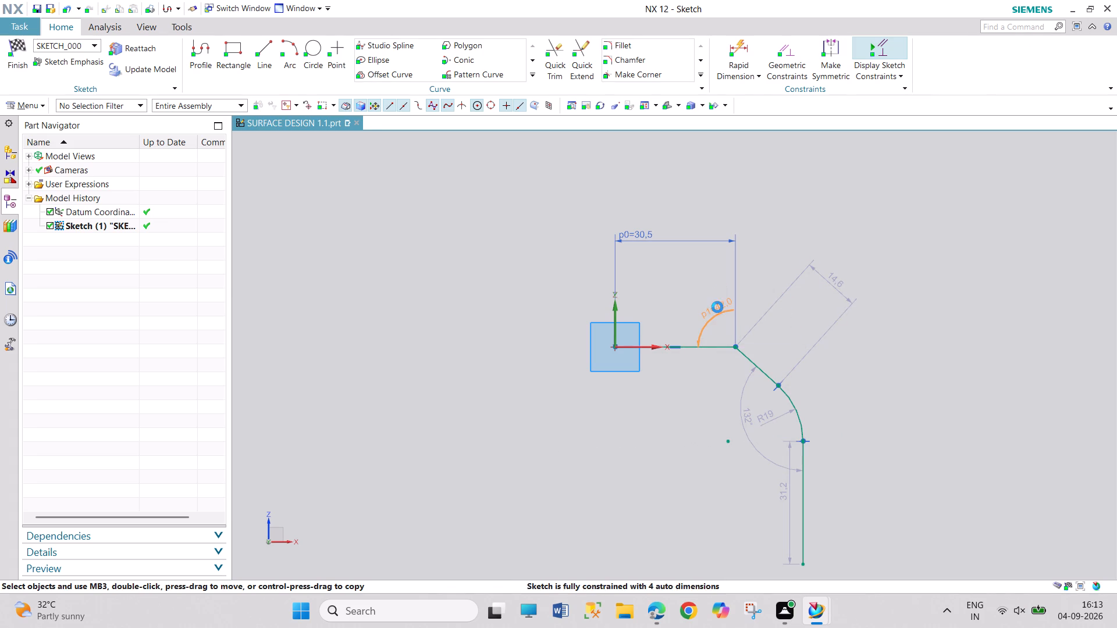
text(30)
key(Return)
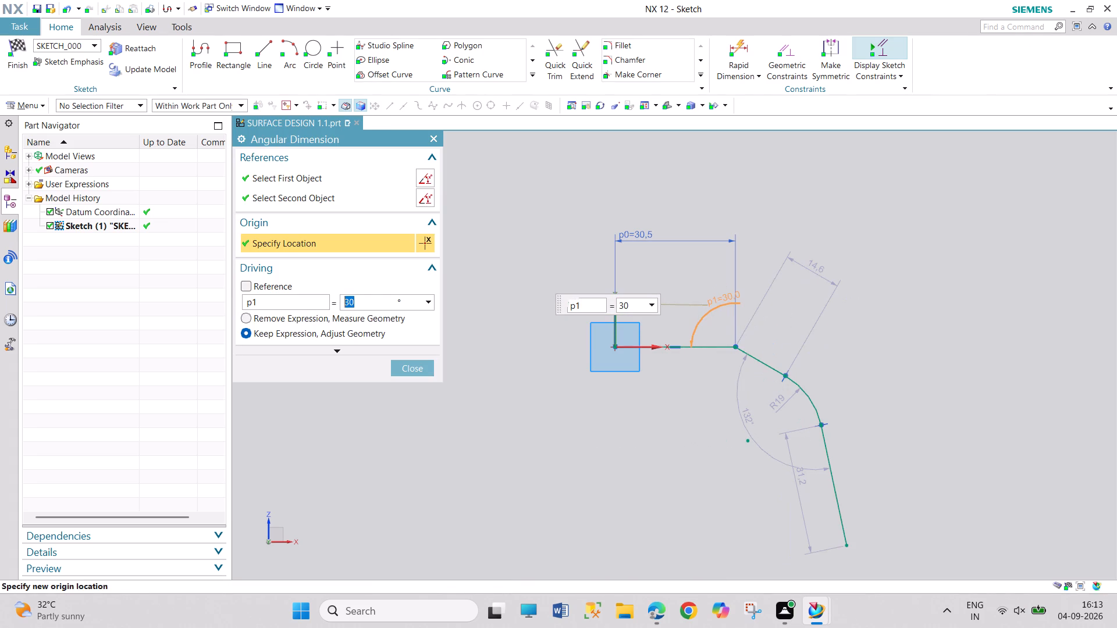
click(414, 372)
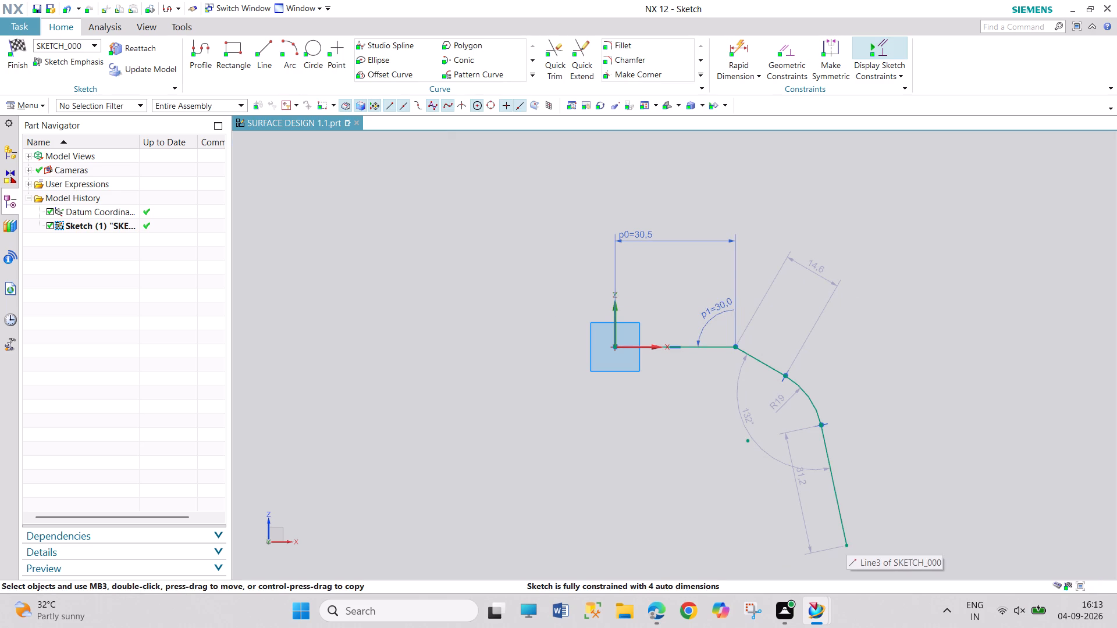
Constrain the profile's last line, below the arc, to vertical.
click(840, 523)
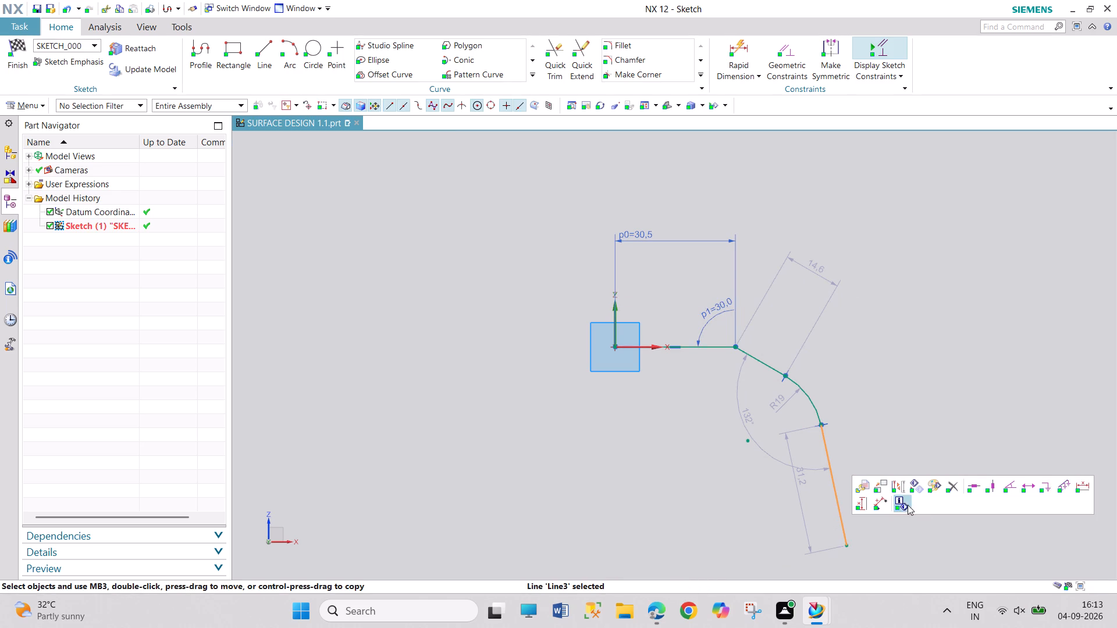
click(997, 488)
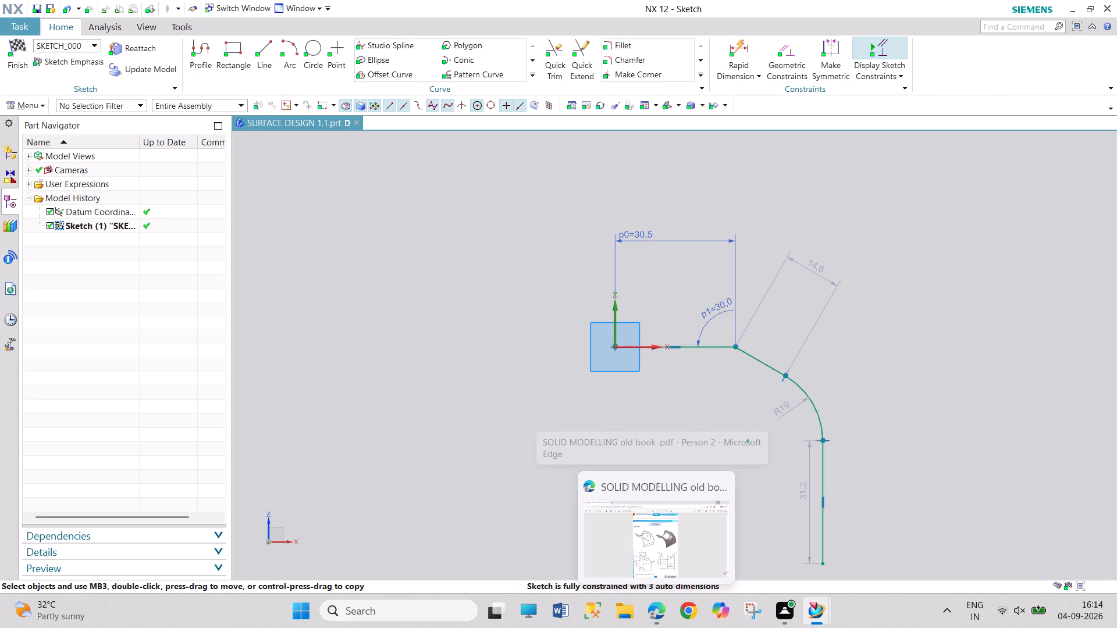
Set the radius of the arc between the slope and the vertical line to 40 mm.
double_click(782, 408)
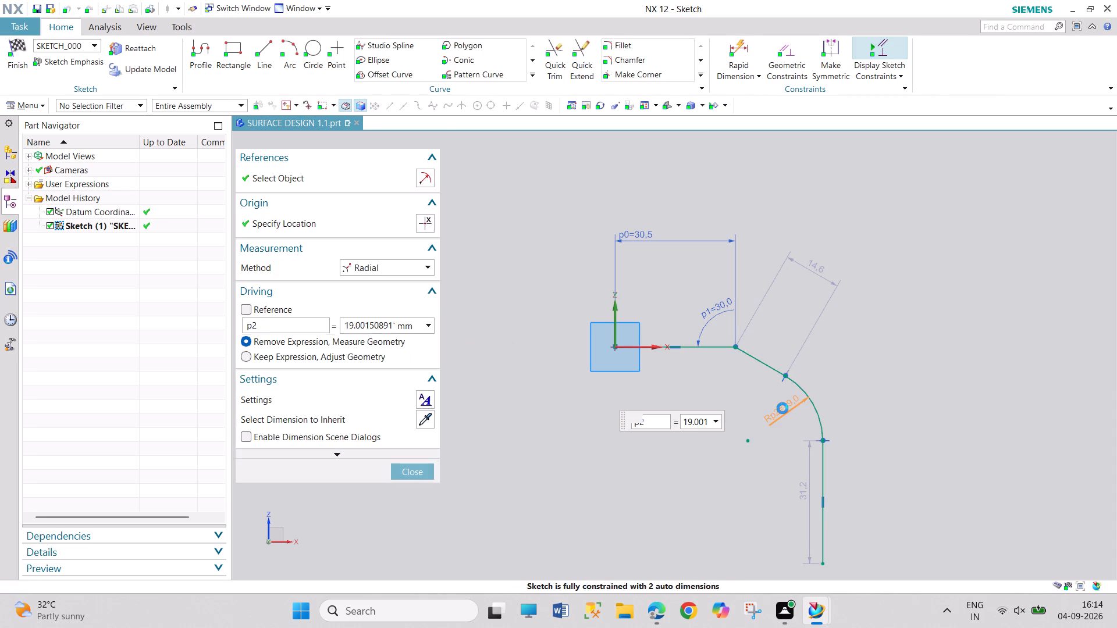
text(40)
key(Return)
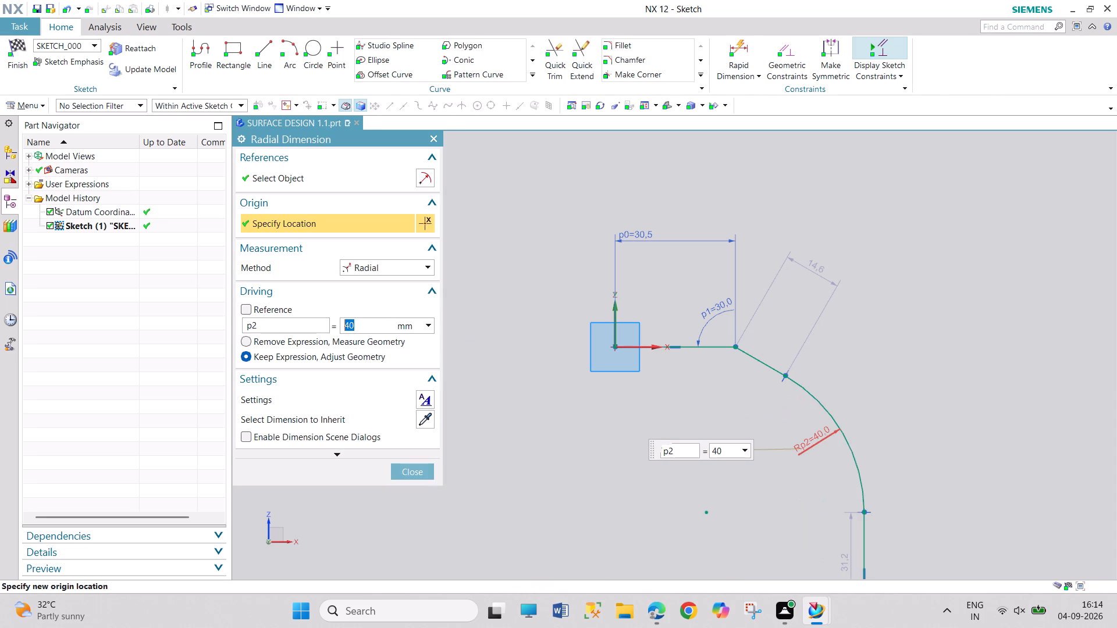
click(408, 477)
Add a vertical dimension of 40 mm from the sketch origin to the lower endpoint of the vertical line.
scroll(771, 509, up, 3)
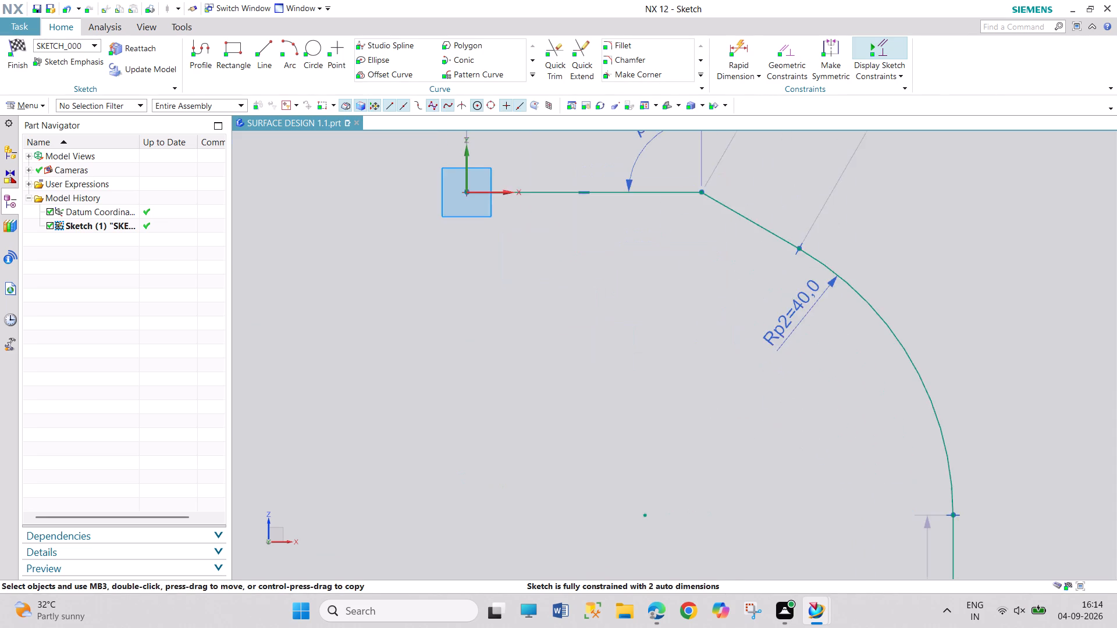
scroll(773, 512, down, 9)
scroll(802, 559, up, 6)
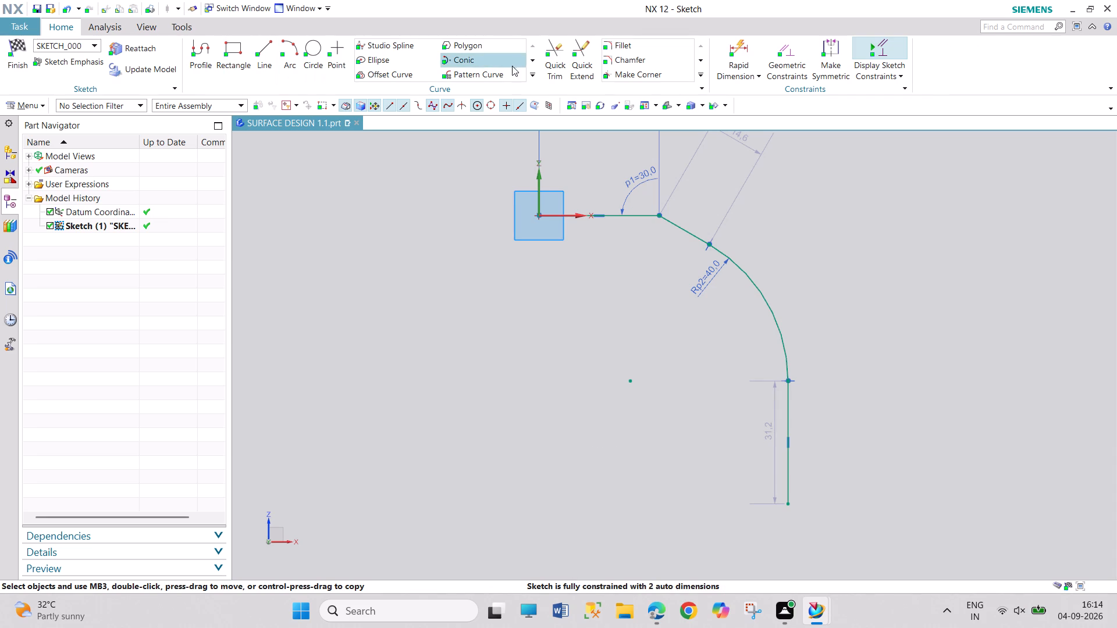
click(549, 59)
click(745, 49)
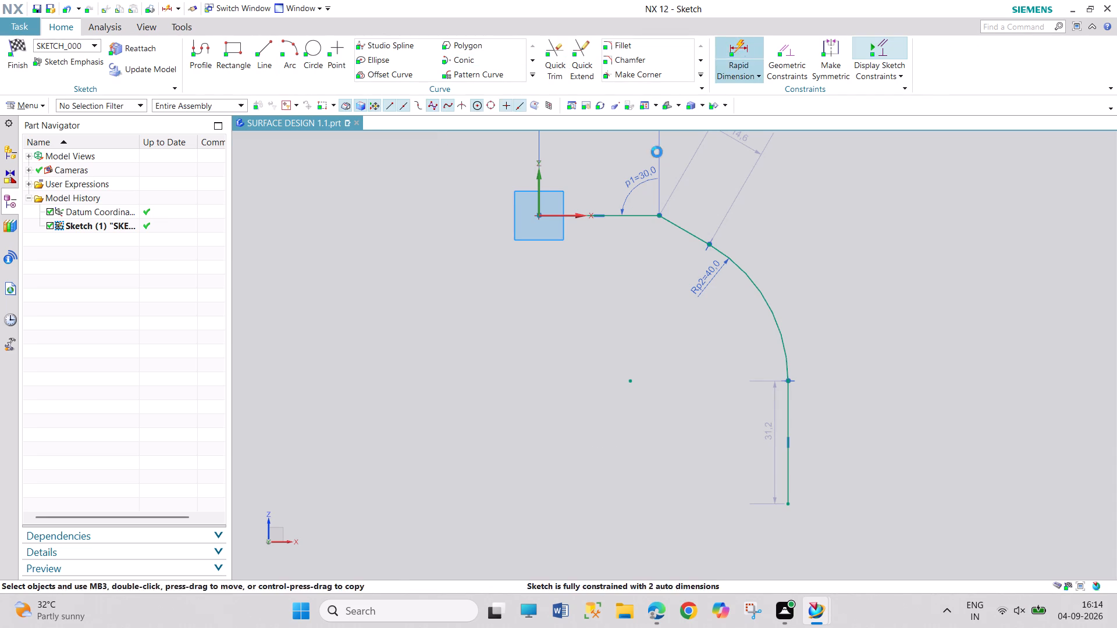
click(538, 215)
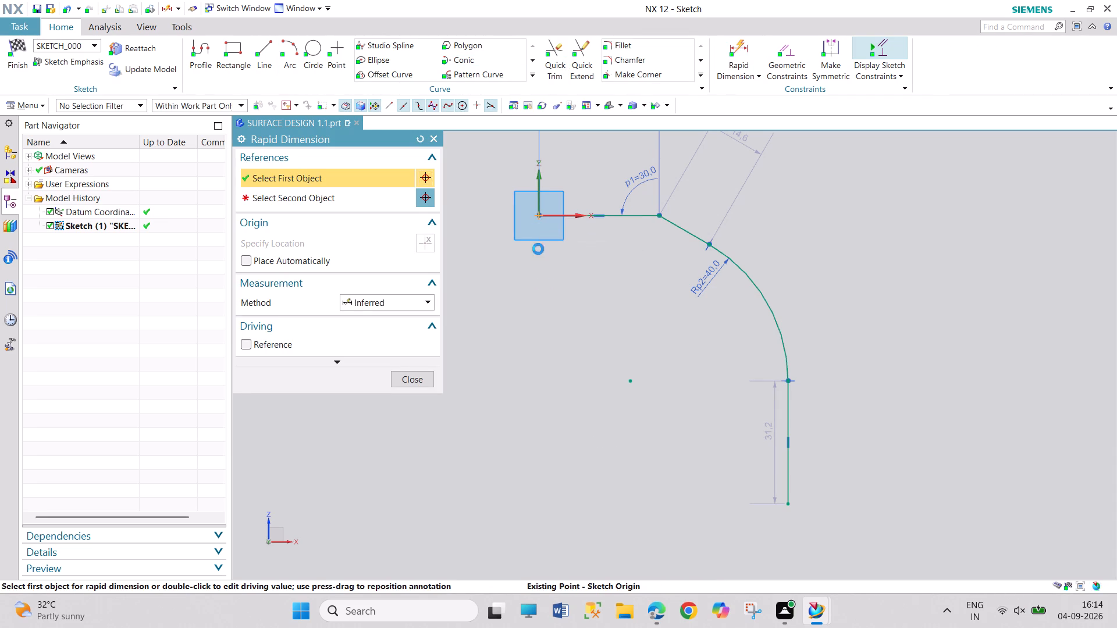
click(786, 507)
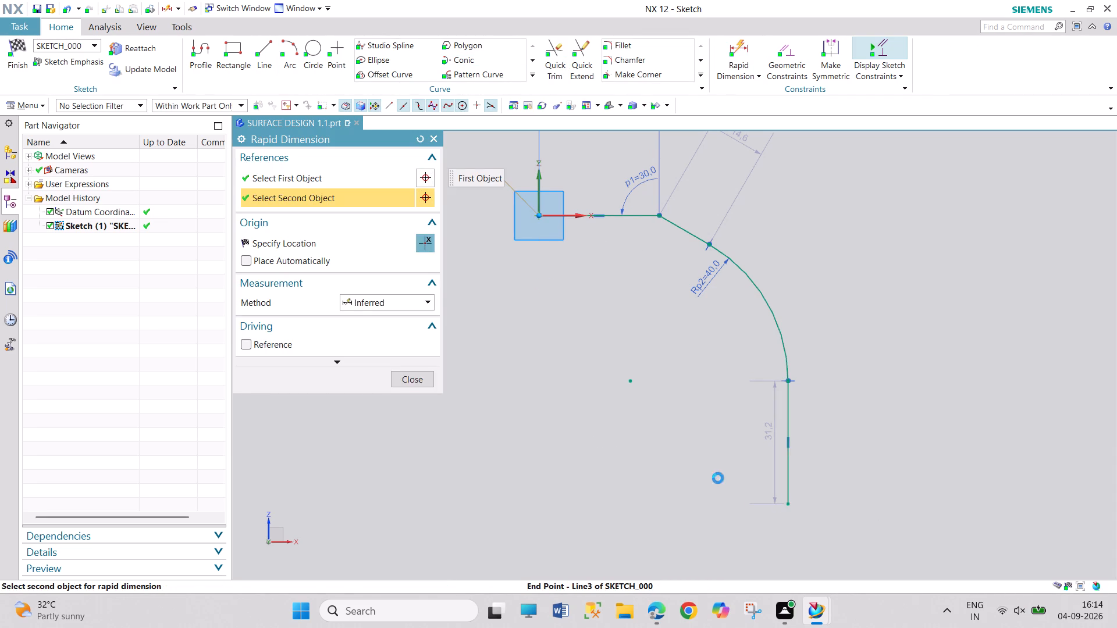
click(507, 394)
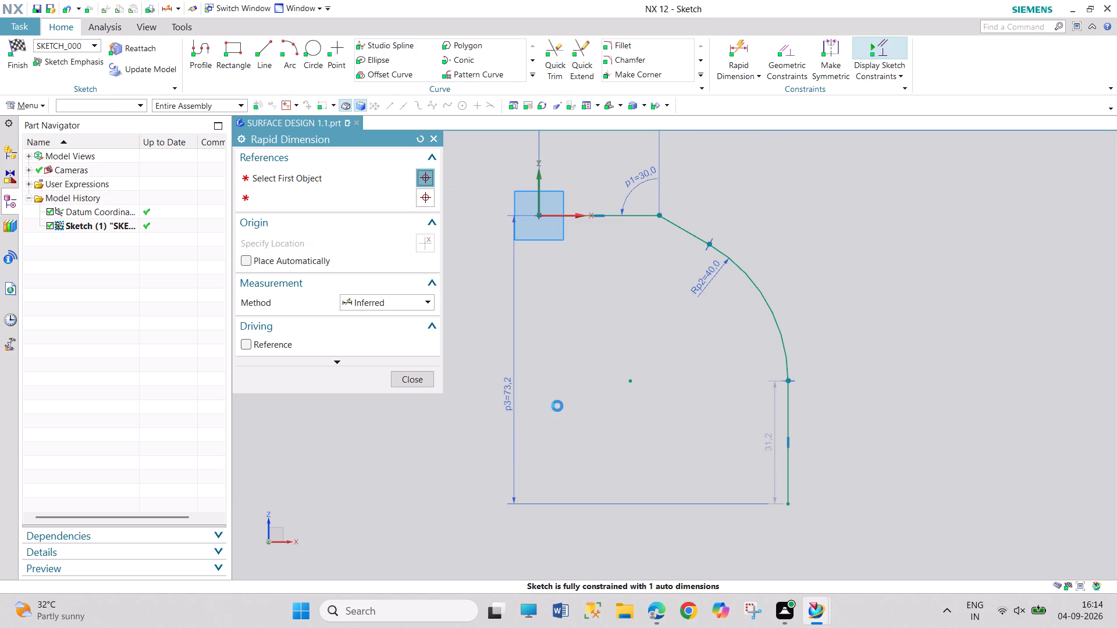
text(40)
key(Return)
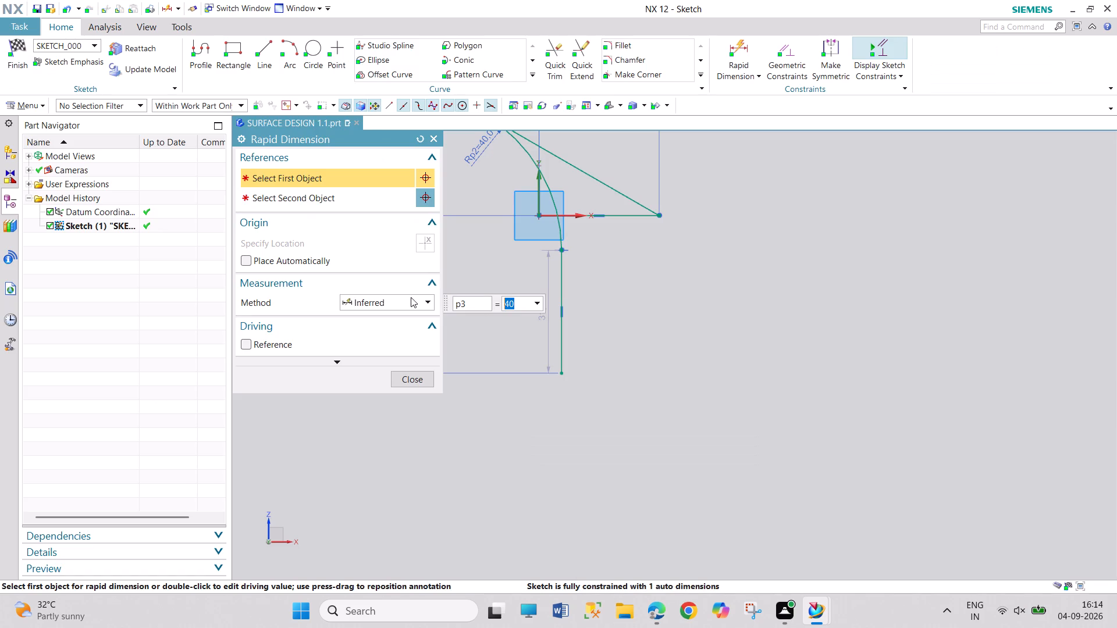
click(436, 137)
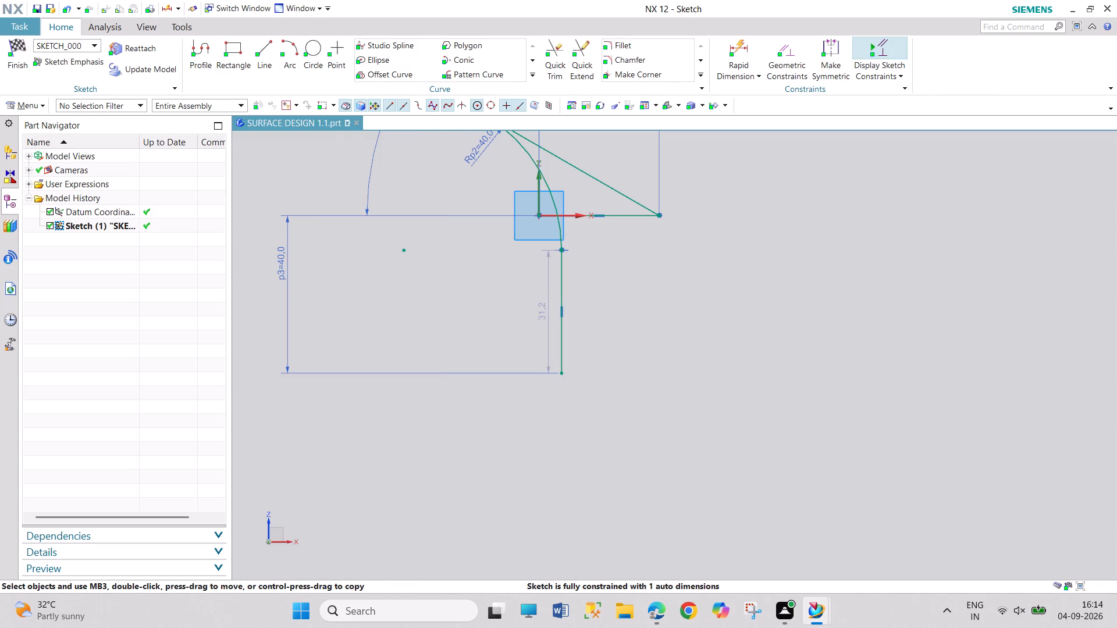
Set the vertical dimension from the origin to the profile's lower endpoint to 50 mm.
scroll(465, 326, up, 2)
scroll(466, 326, down, 6)
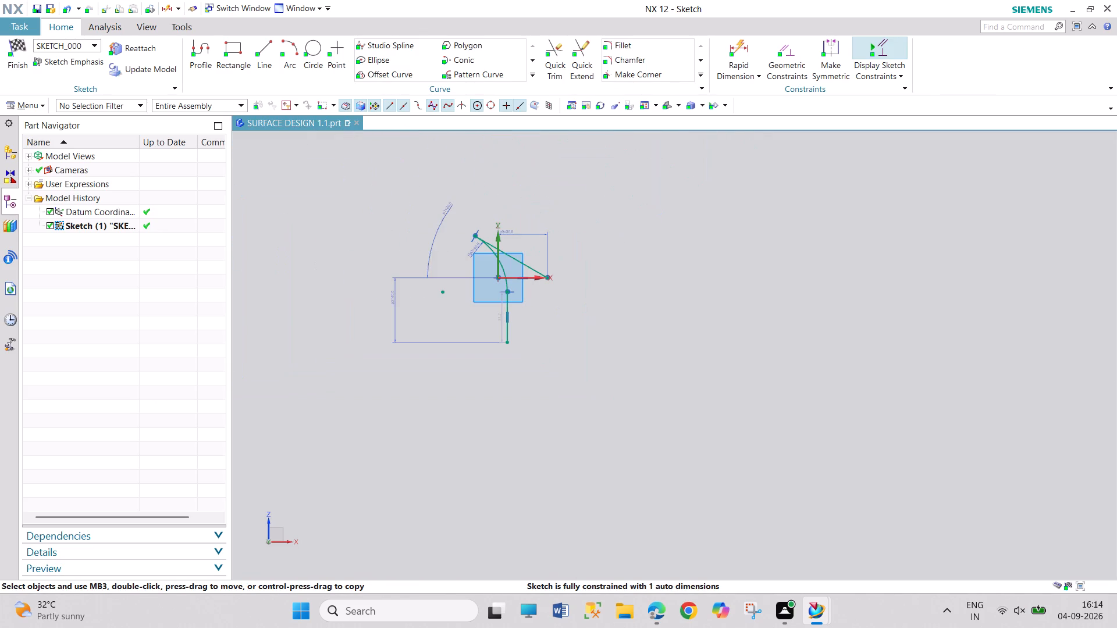
double_click(391, 299)
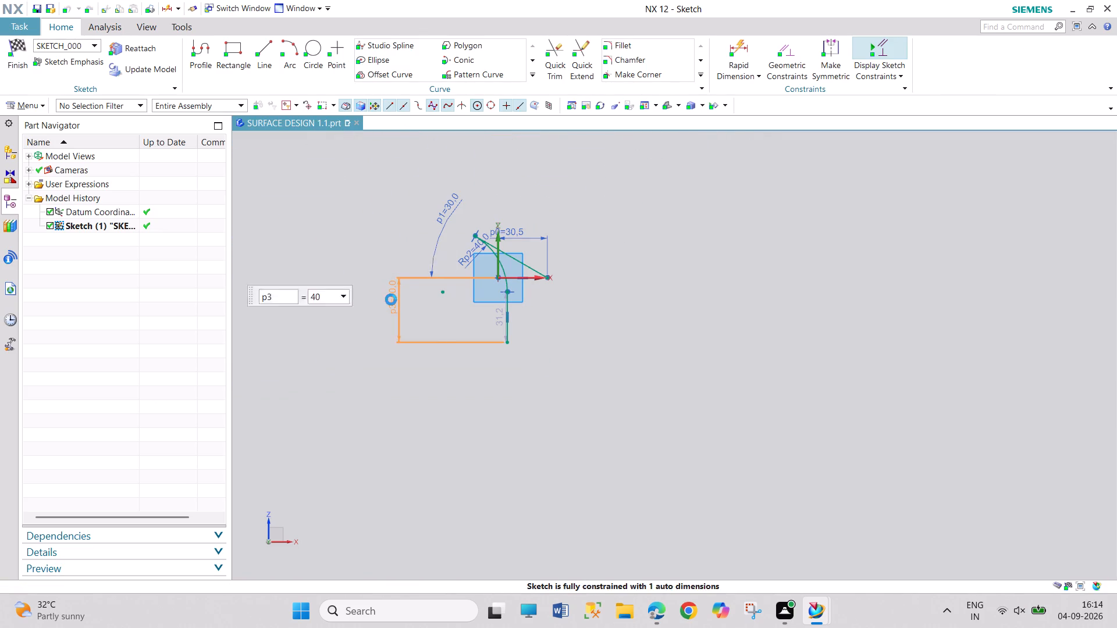
text(50)
key(Return)
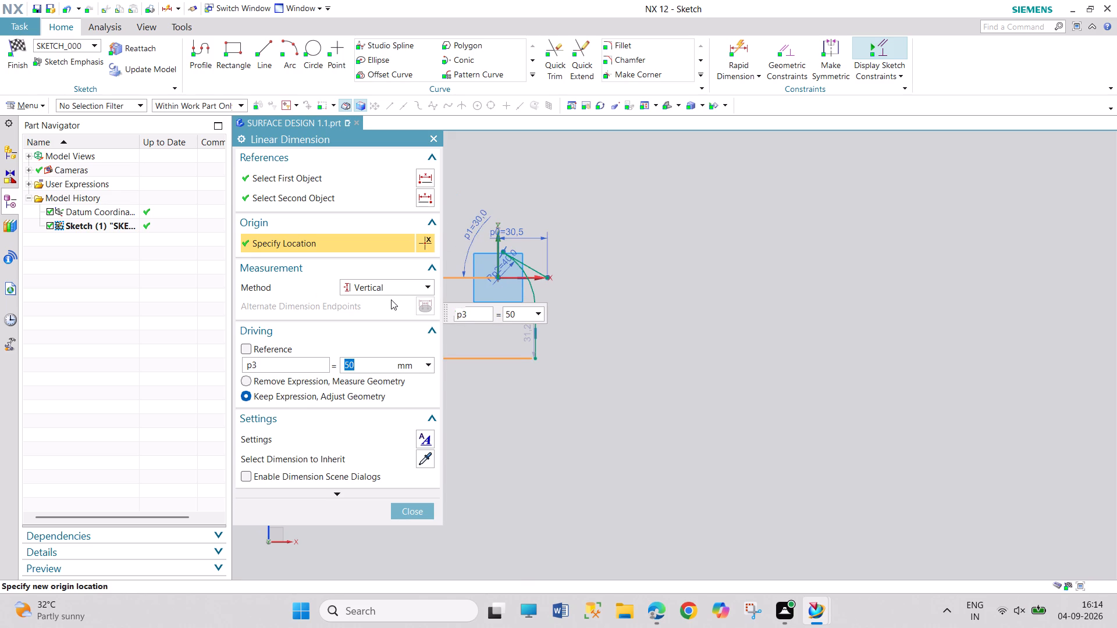
click(415, 506)
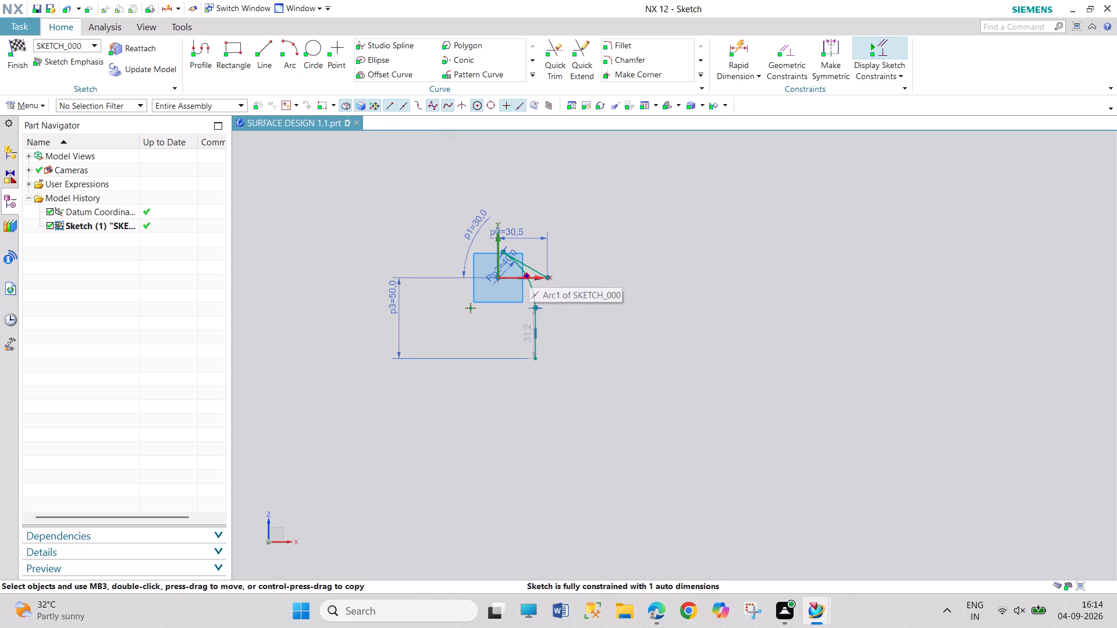
Move the junction of the slope and arc outward and down so the slope descends away from the horizontal line's end.
drag(504, 252, 595, 302)
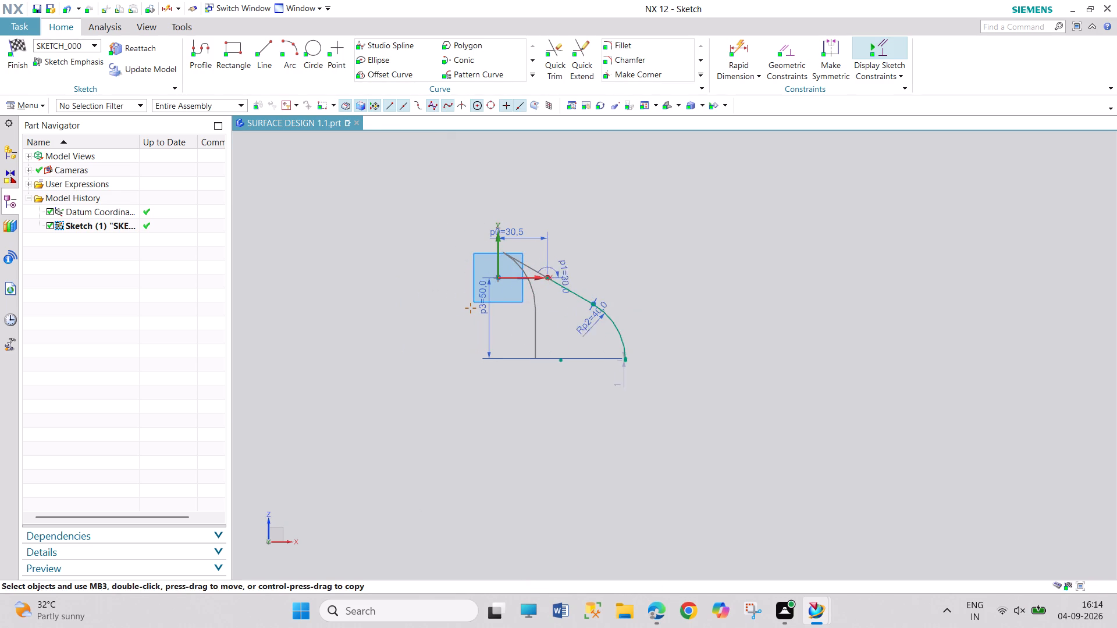
drag(595, 302, 592, 324)
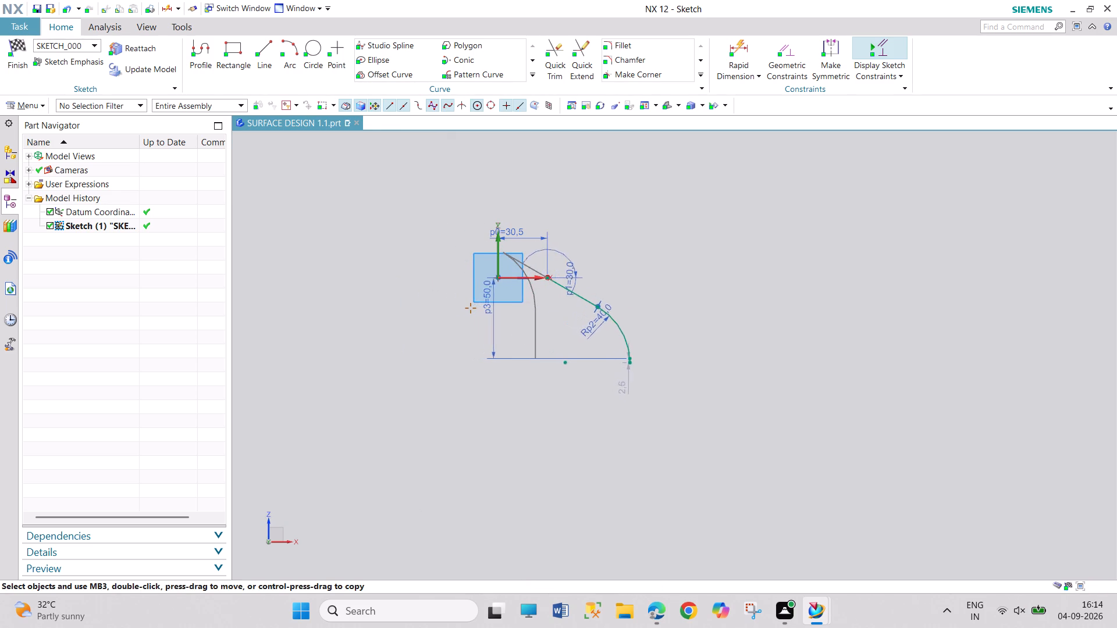
drag(592, 324, 590, 319)
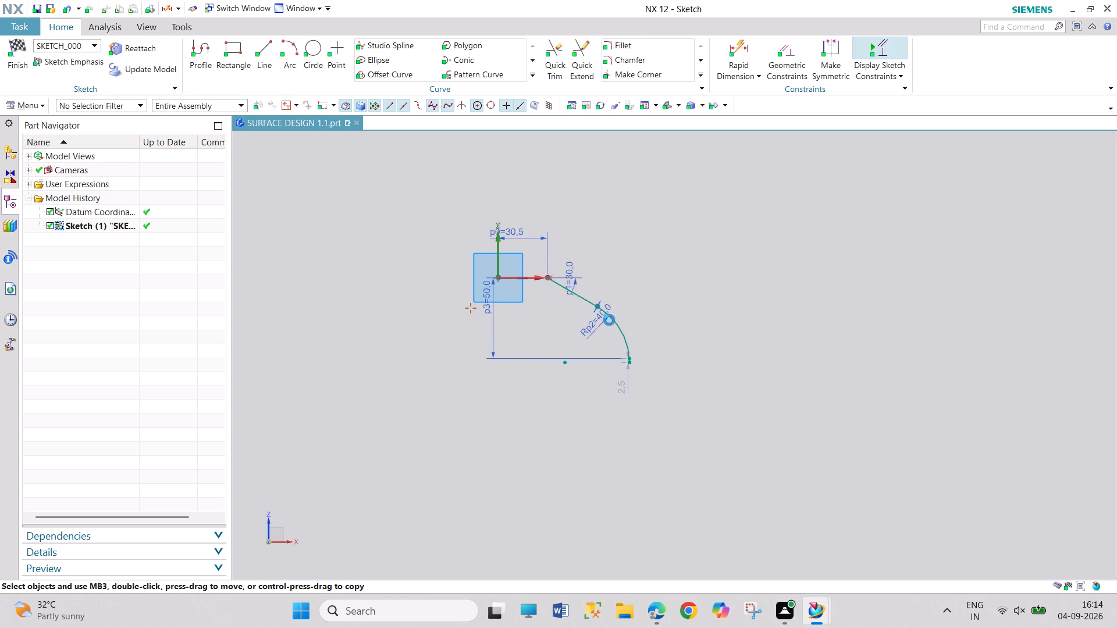
click(686, 257)
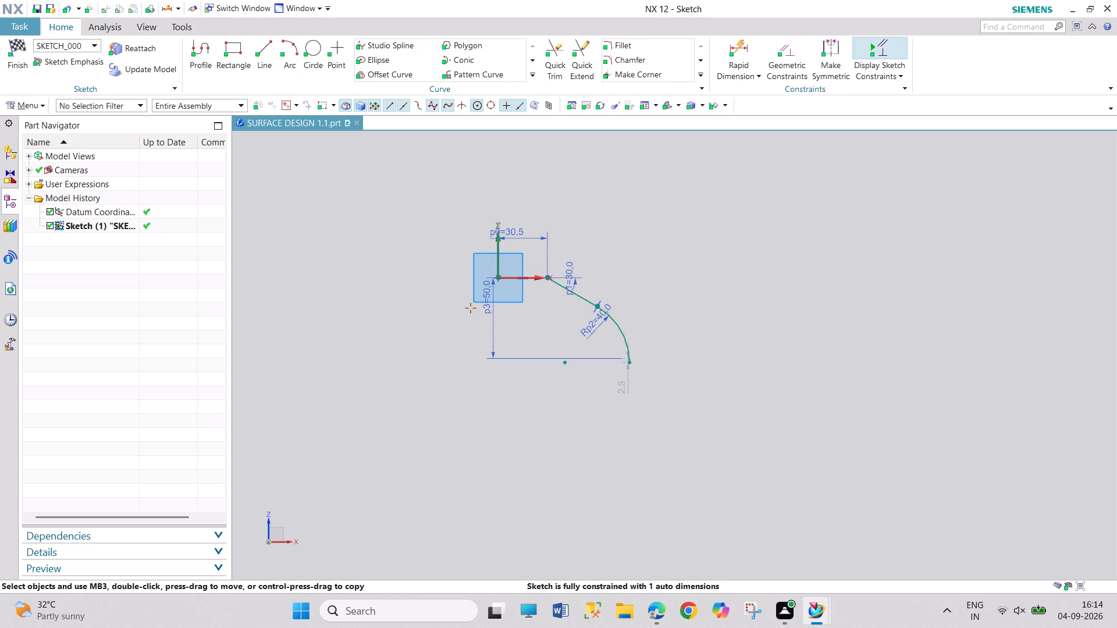
Add a horizontal dimension of 59 mm from the sketch origin to the profile's lower endpoint.
click(744, 49)
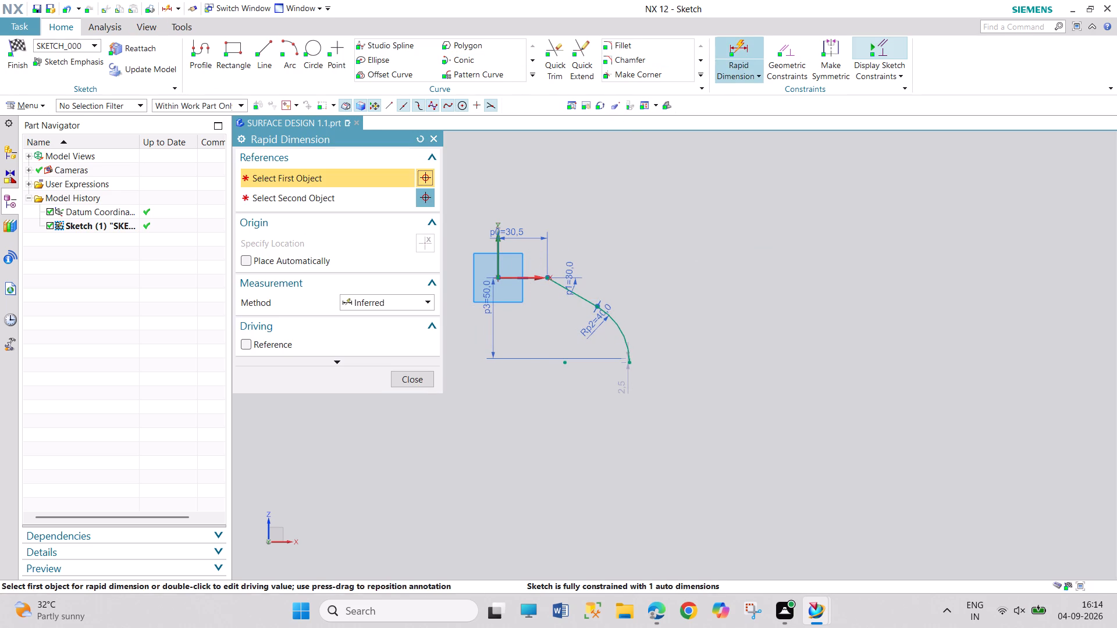
click(498, 280)
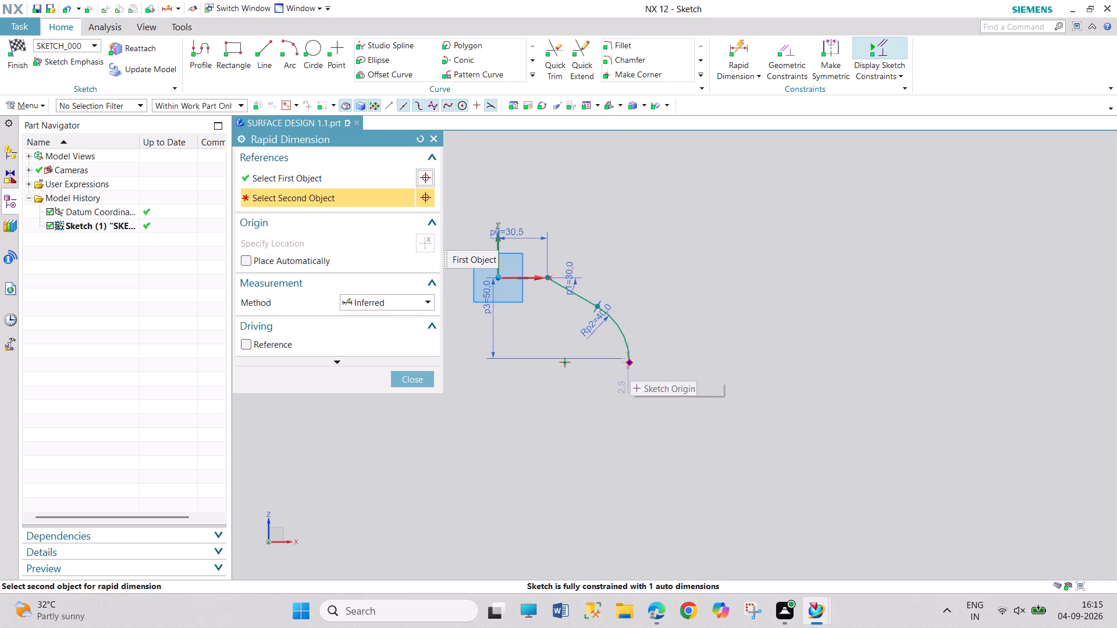
click(630, 365)
click(590, 444)
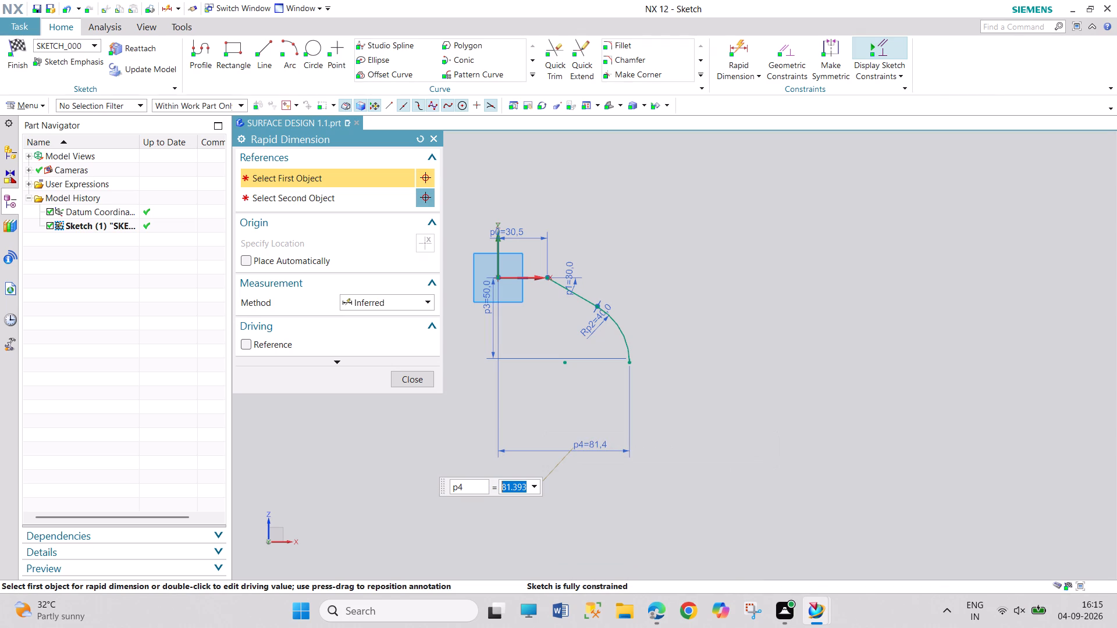
text(59)
key(Return)
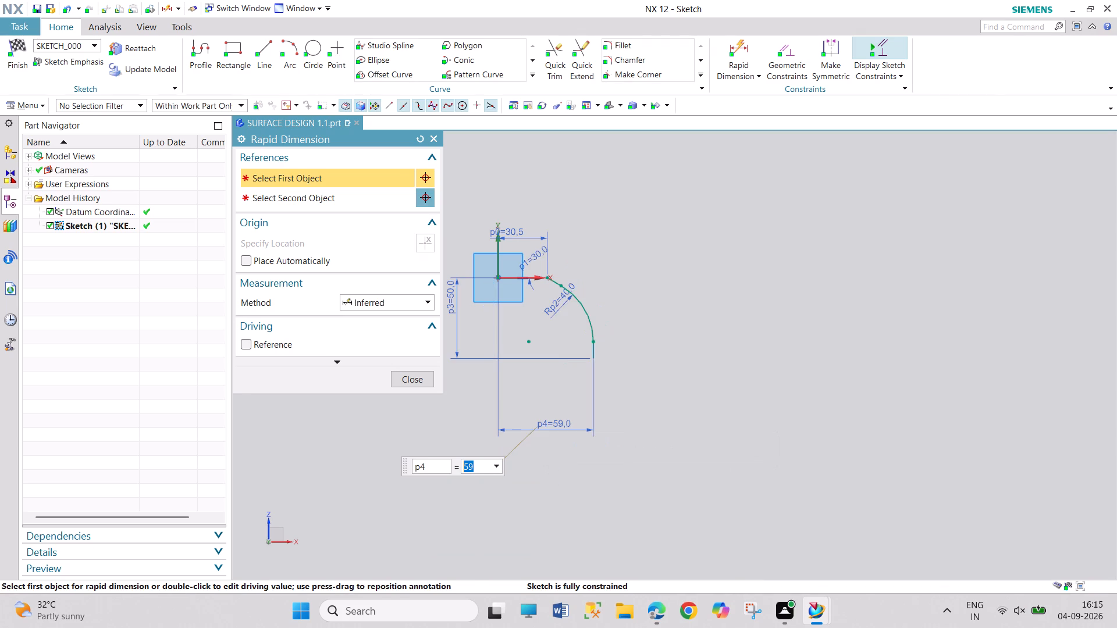
click(421, 378)
Delete the 30° angular dimension between the horizontal line and the slope.
scroll(578, 316, down, 2)
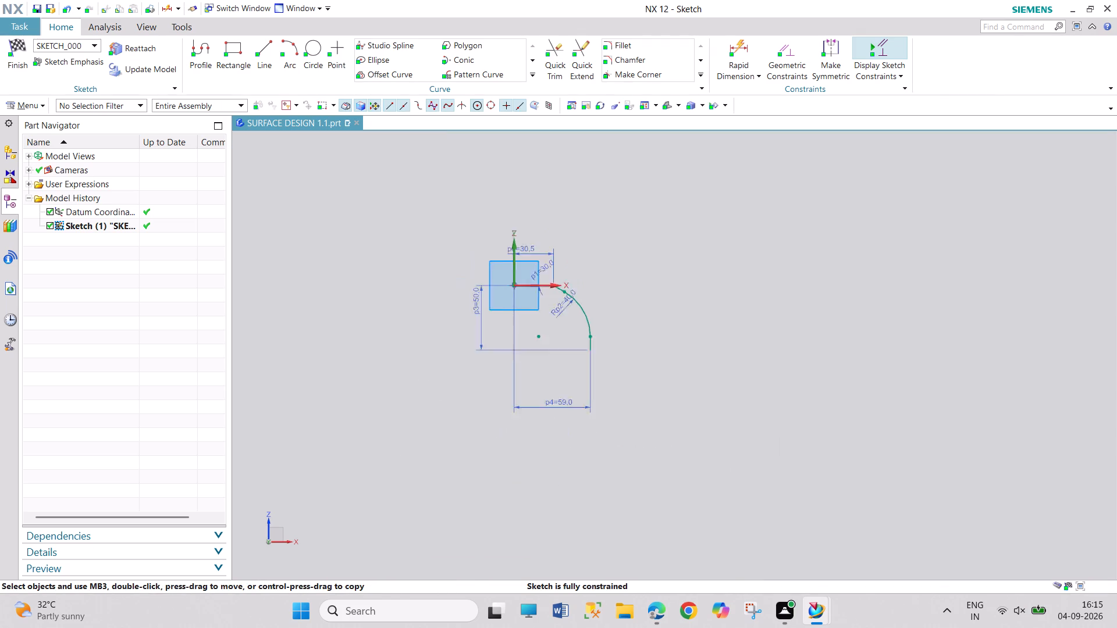
scroll(578, 316, down, 2)
scroll(578, 315, up, 7)
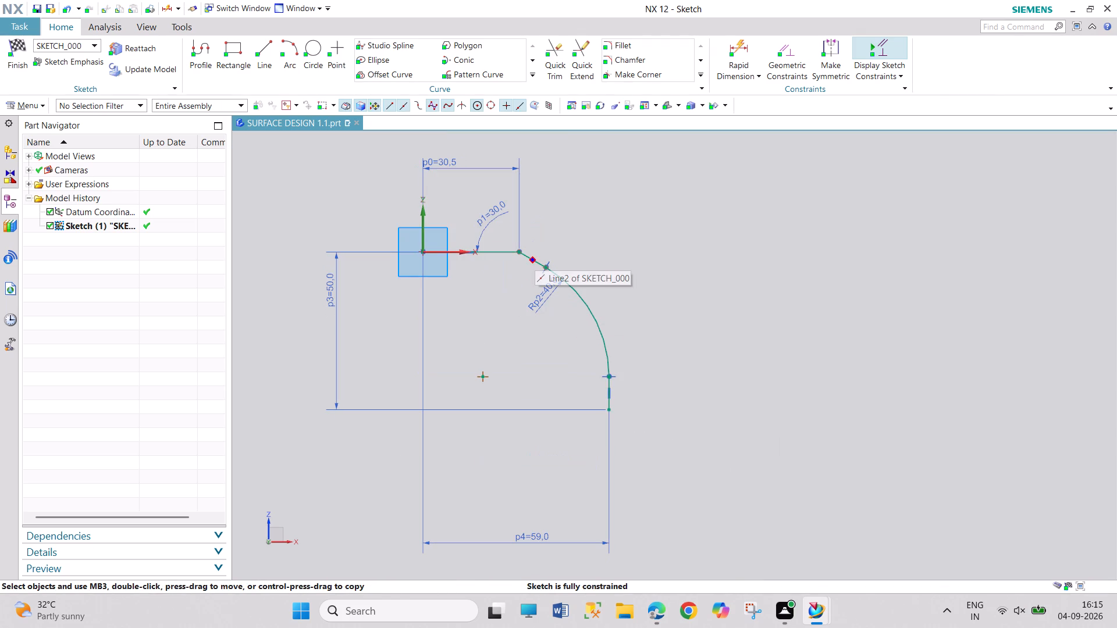
drag(488, 210, 558, 223)
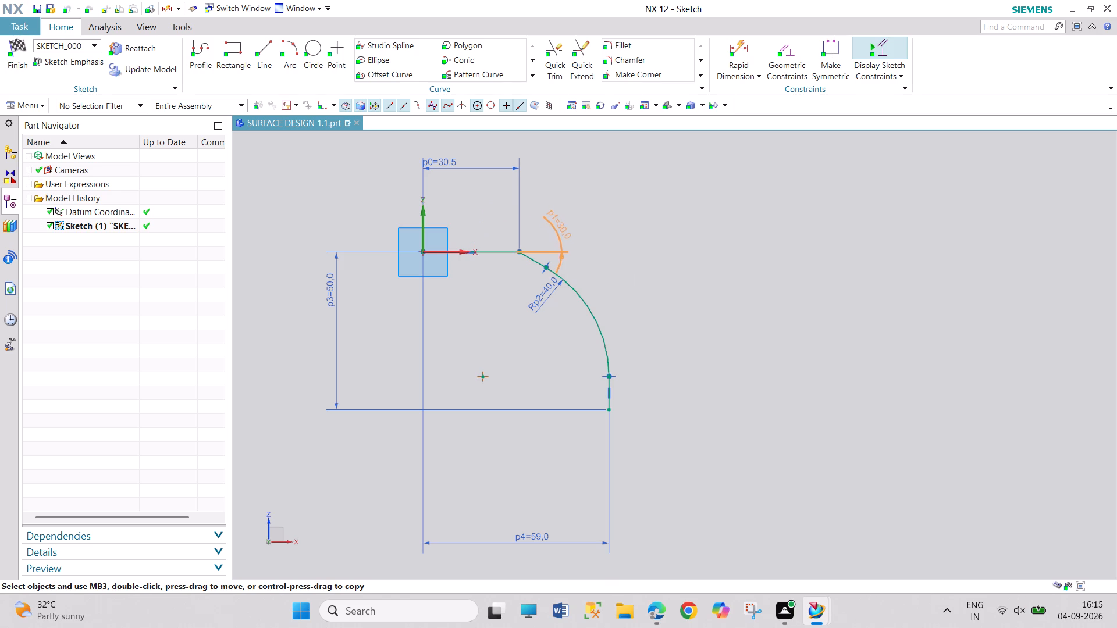
drag(558, 223, 508, 205)
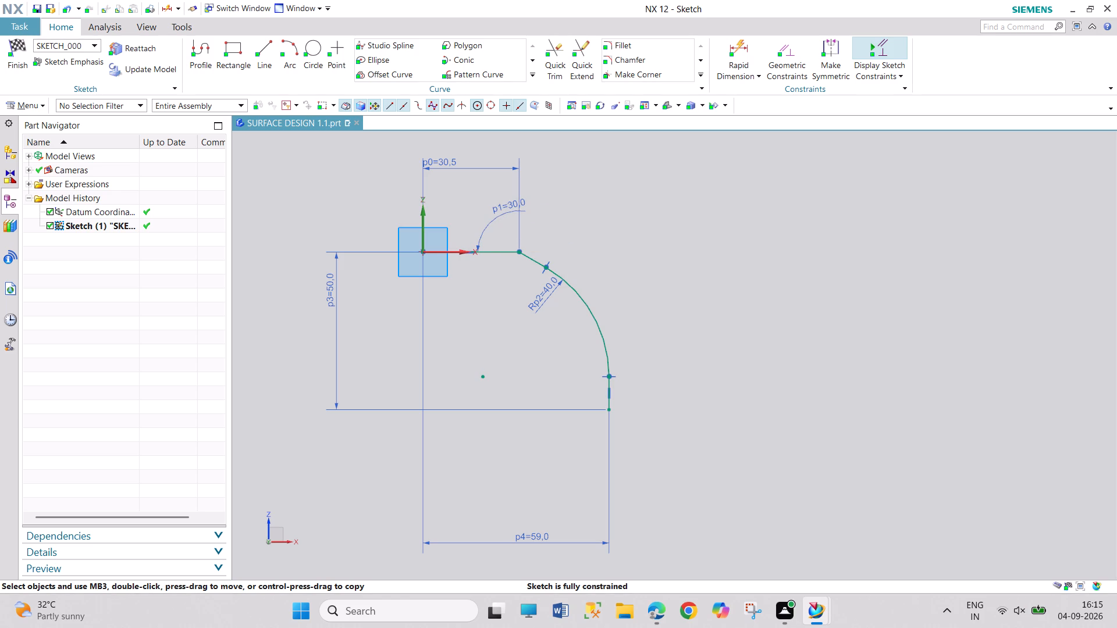
right_click(506, 206)
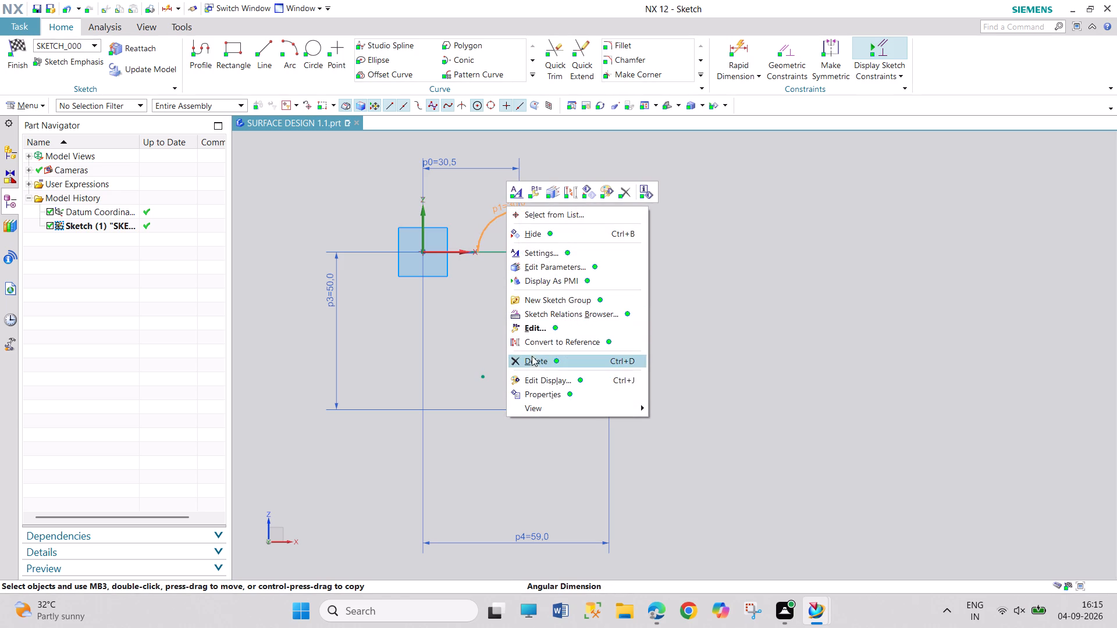
click(532, 360)
click(546, 325)
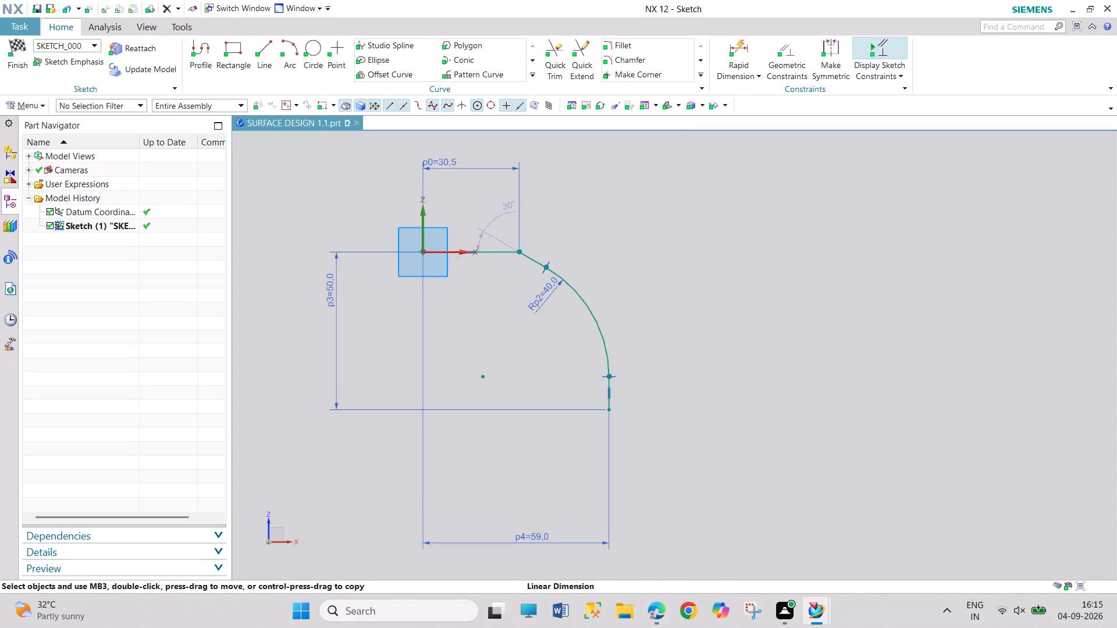
Reposition the automatic angle dimension at the slope and make it a driving dimension of 30°.
drag(502, 206, 505, 192)
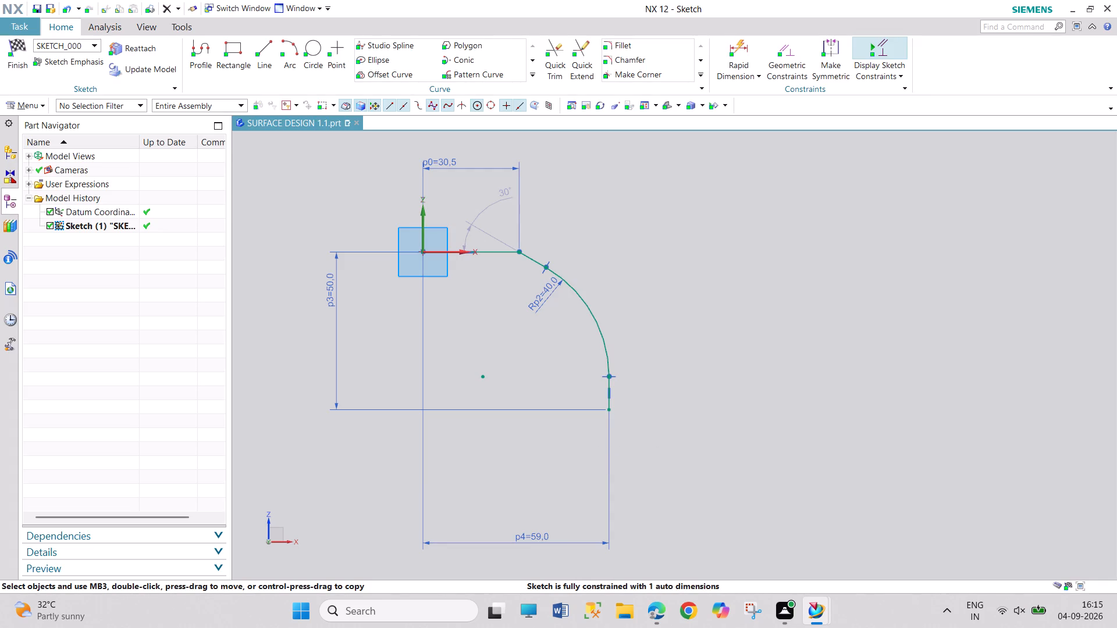
drag(500, 195, 518, 198)
click(632, 270)
drag(512, 202, 498, 203)
drag(653, 289, 687, 350)
double_click(496, 207)
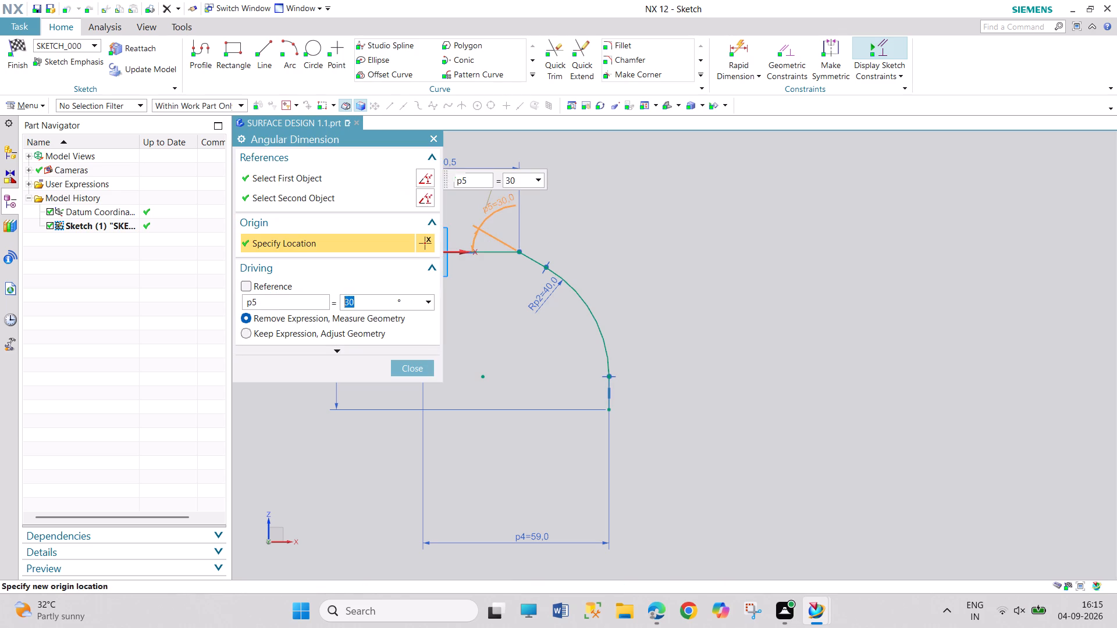
text(30)
key(Return)
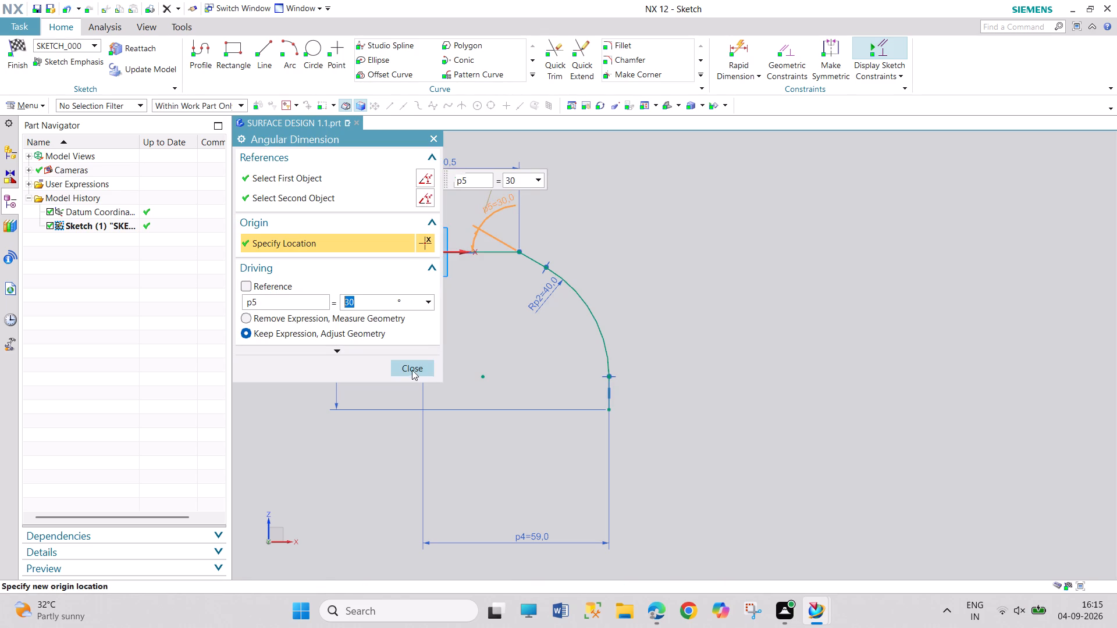
click(417, 369)
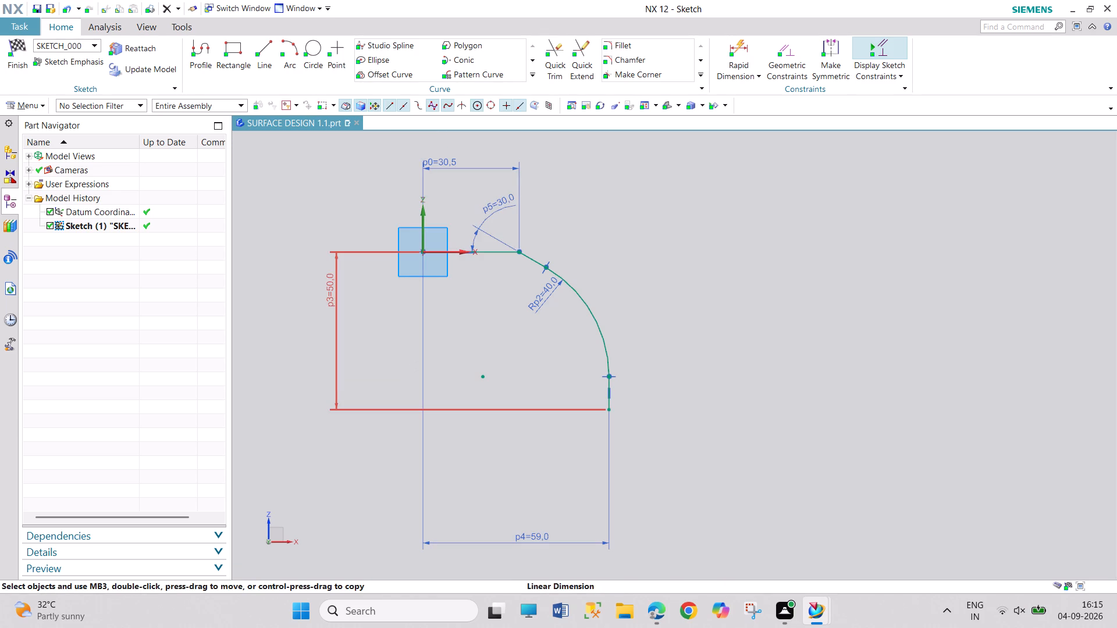
Tidy the placement of the 50 mm vertical and 30.5 mm horizontal dimensions, and finish the sketch.
drag(332, 298, 343, 302)
drag(446, 160, 476, 161)
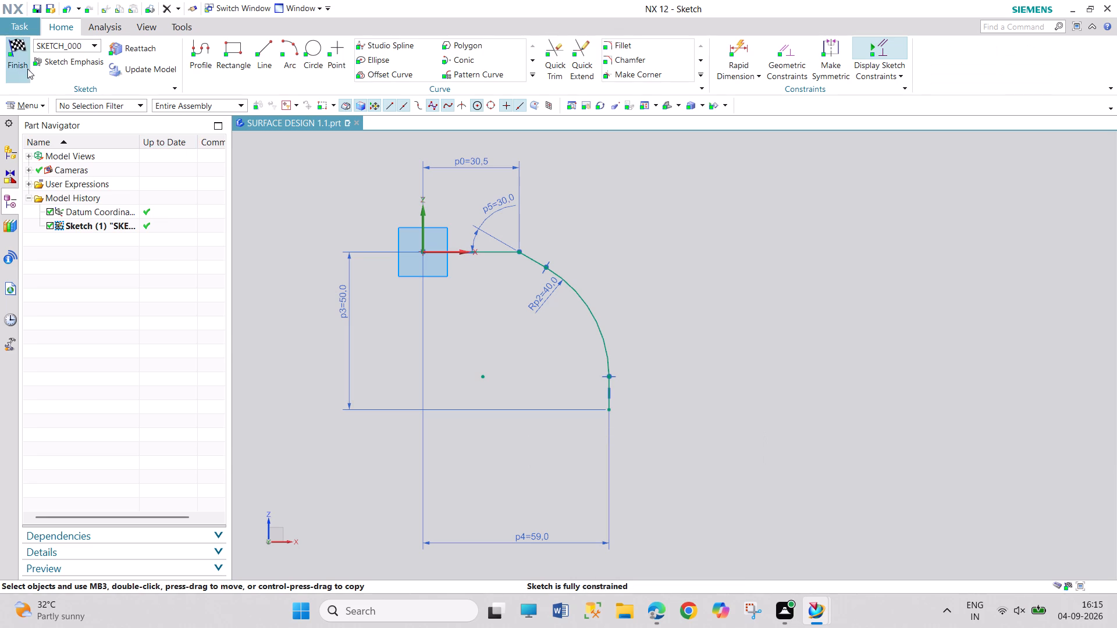
click(27, 69)
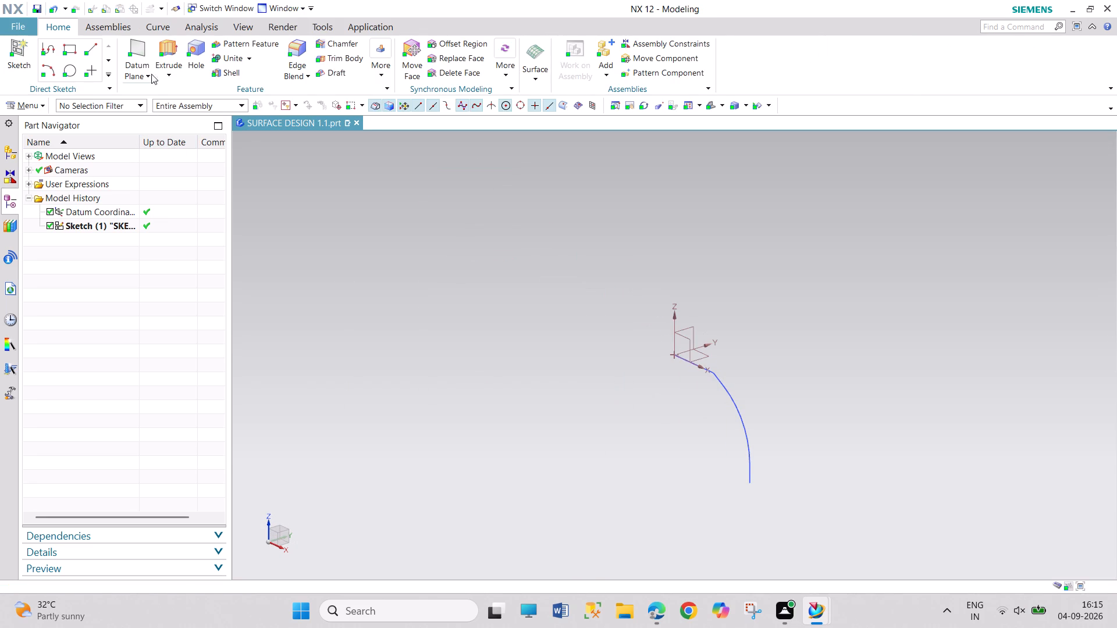
Start an extrusion and switch to the PDF drawing in Microsoft Edge to check the part's width.
click(161, 41)
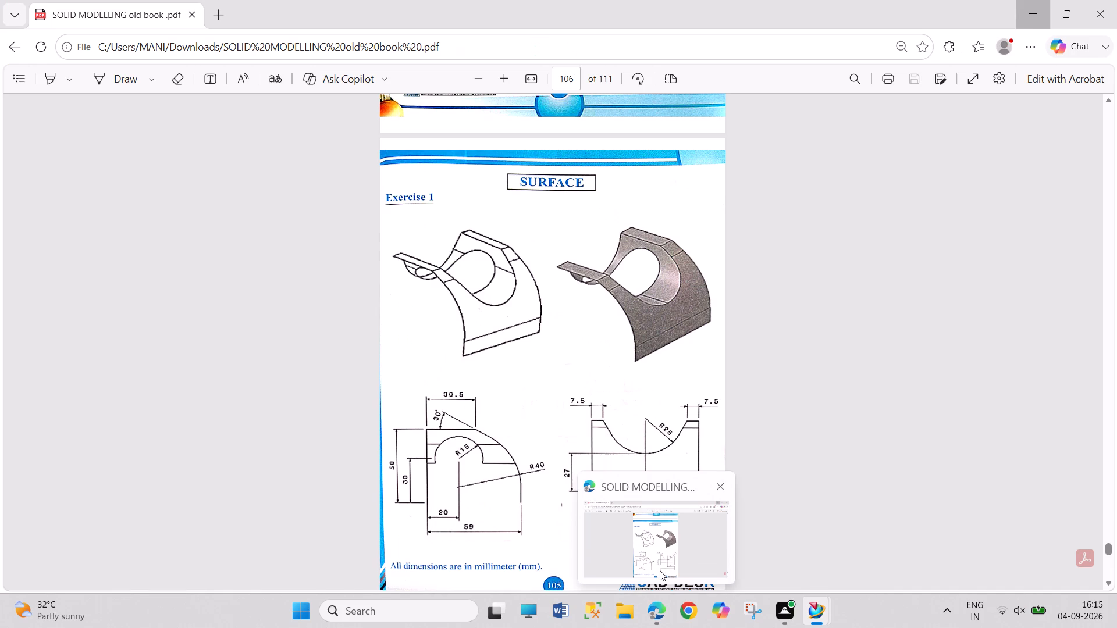
click(660, 570)
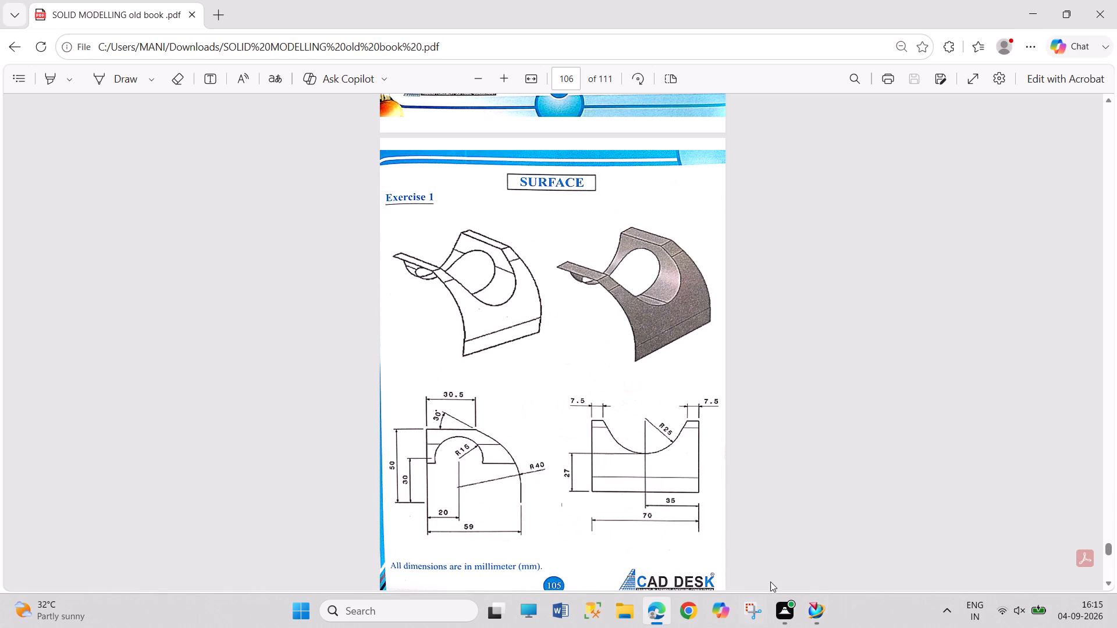
Close the extra empty NX window and return to the NX modeling window with the part.
click(817, 610)
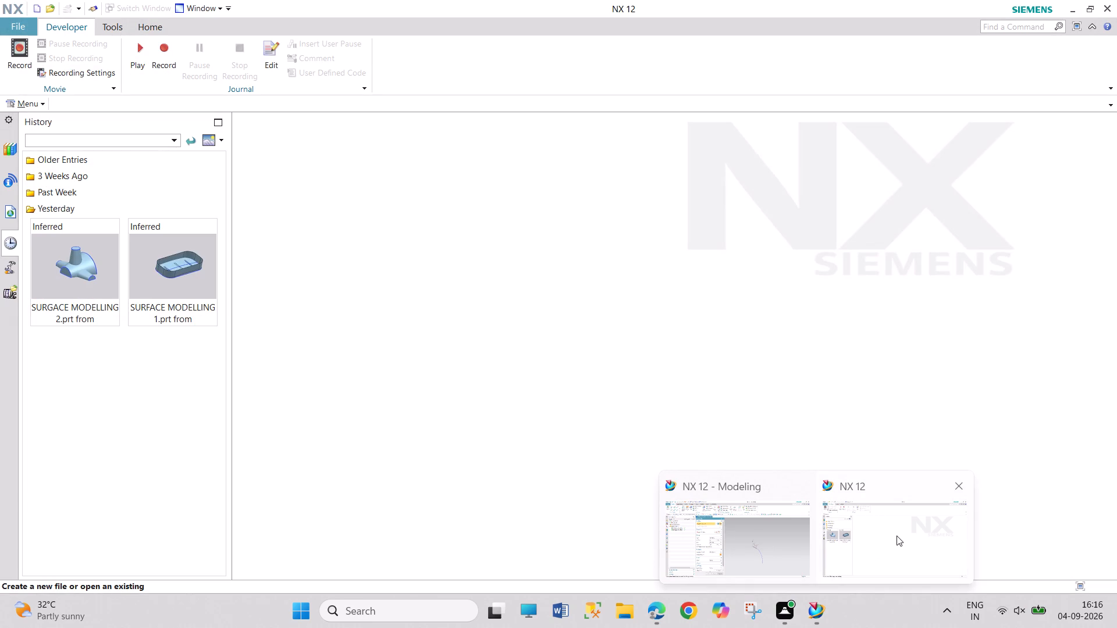
click(954, 489)
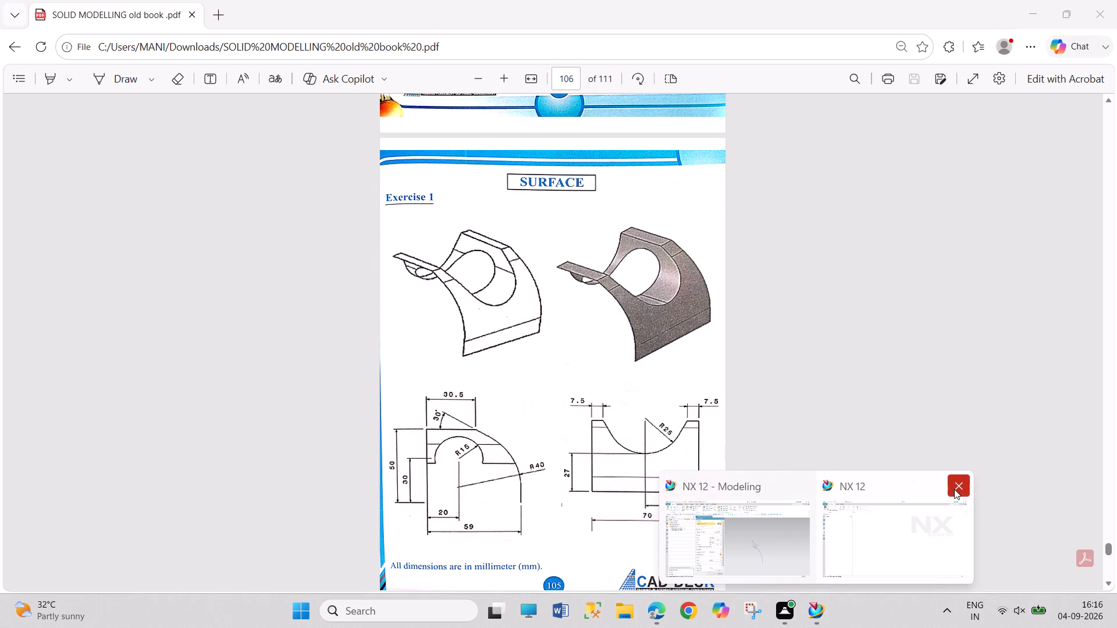
click(960, 488)
click(785, 549)
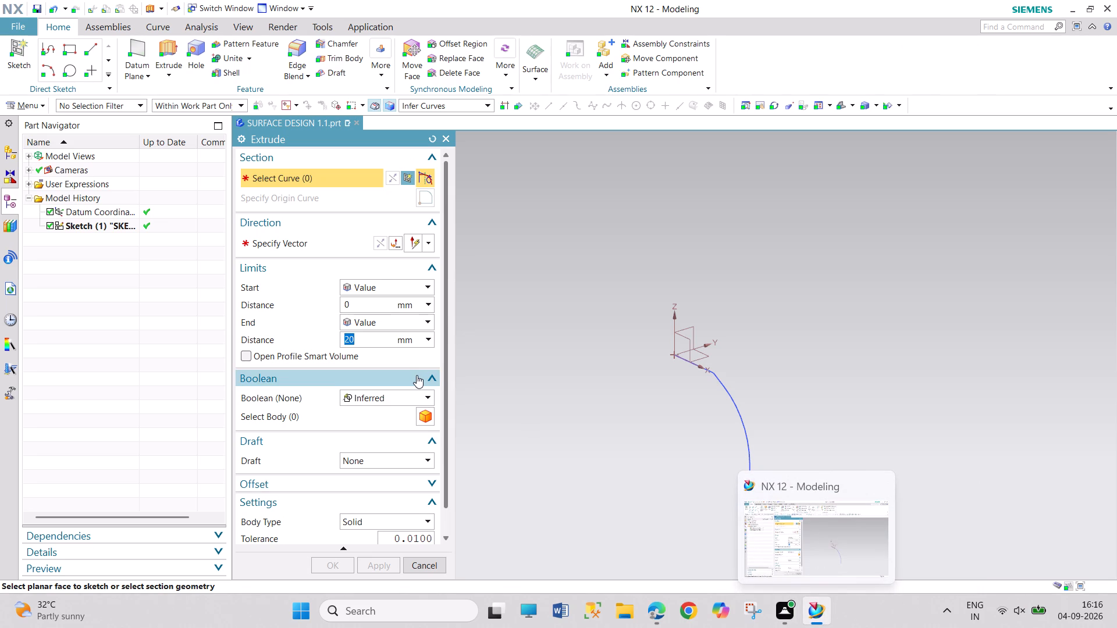
Extrude the profile sketch as a sheet body with a symmetric distance of 35 mm.
text(35)
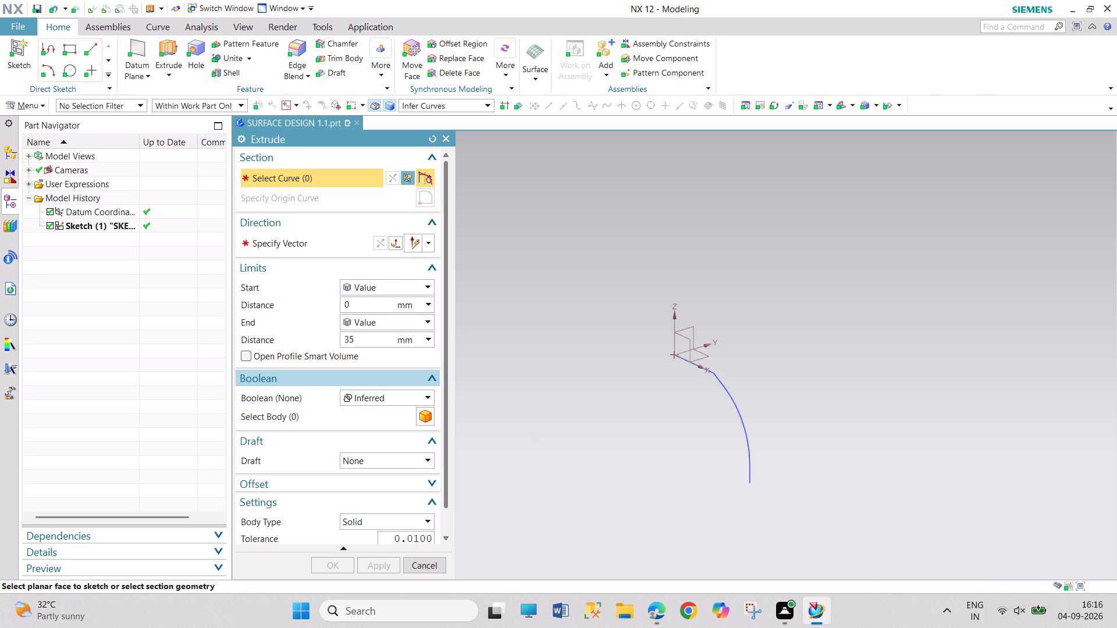
click(376, 289)
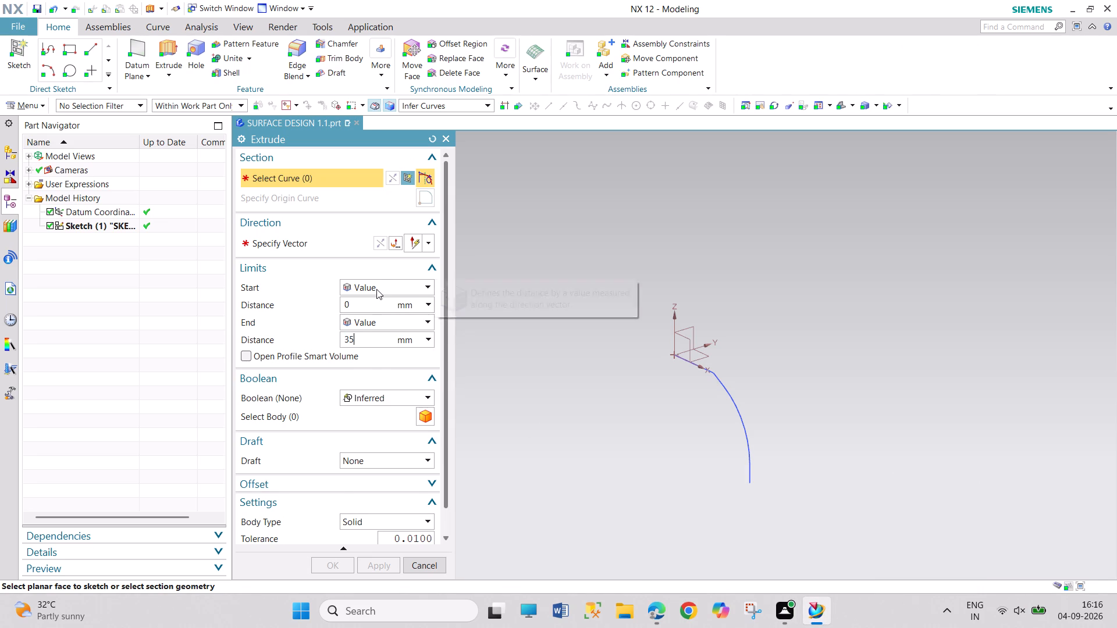
click(386, 319)
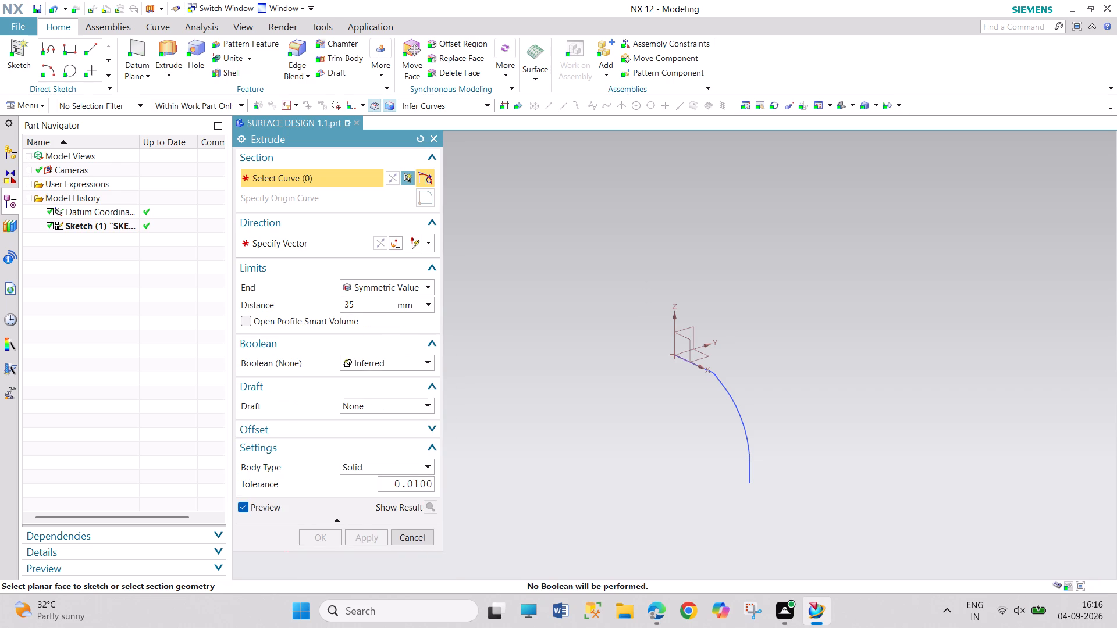
click(724, 390)
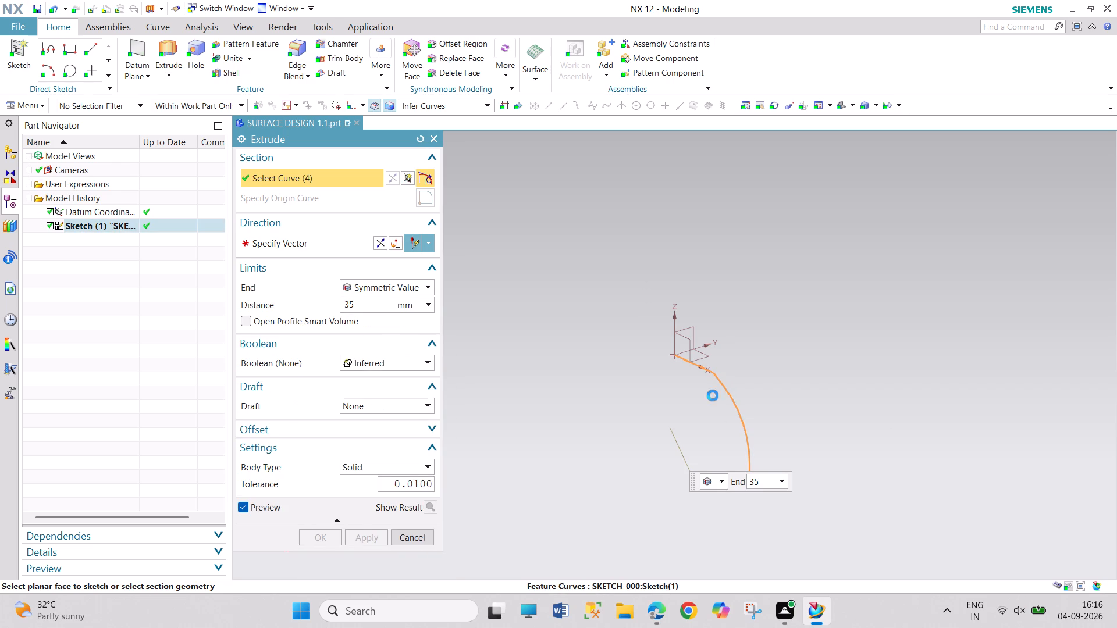
click(418, 464)
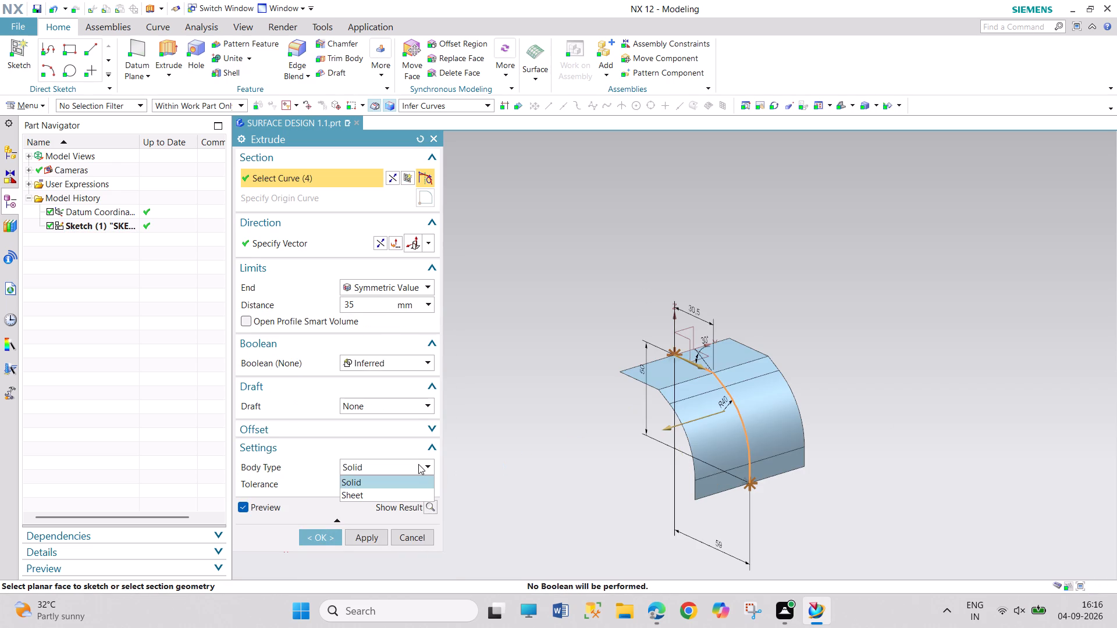
click(394, 493)
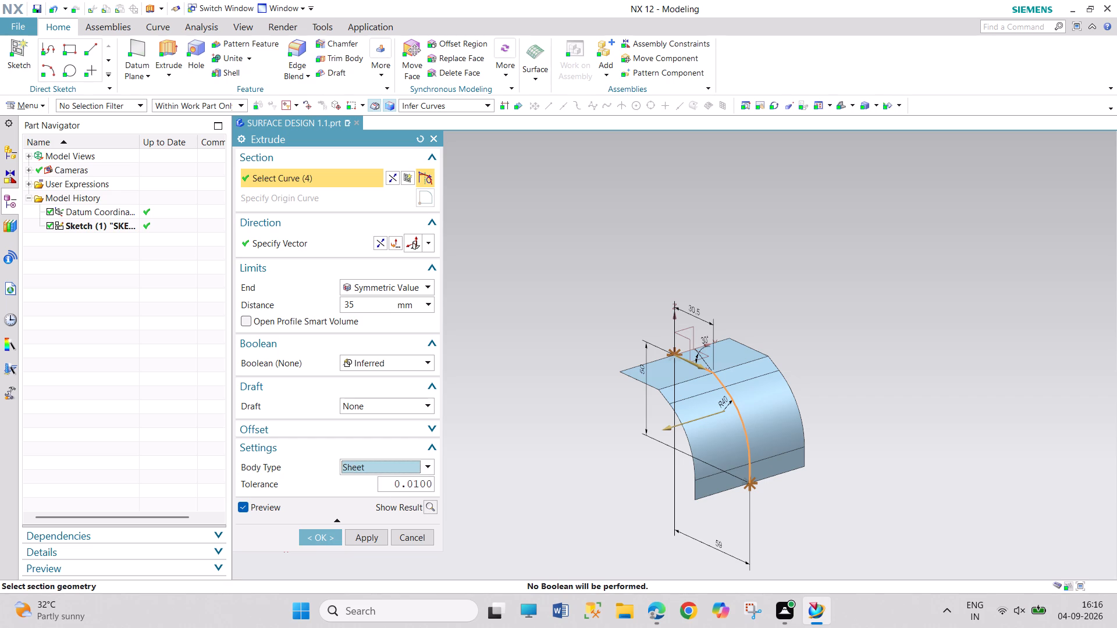
click(333, 539)
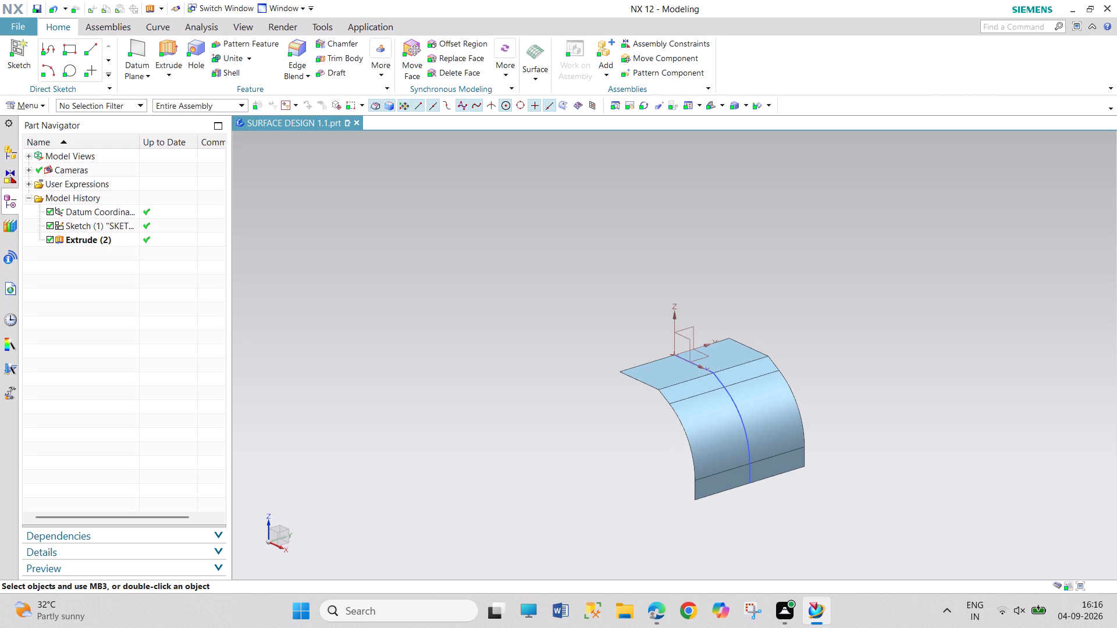
Create a new sketch in the task environment on the YZ plane of the datum coordinate system.
click(29, 104)
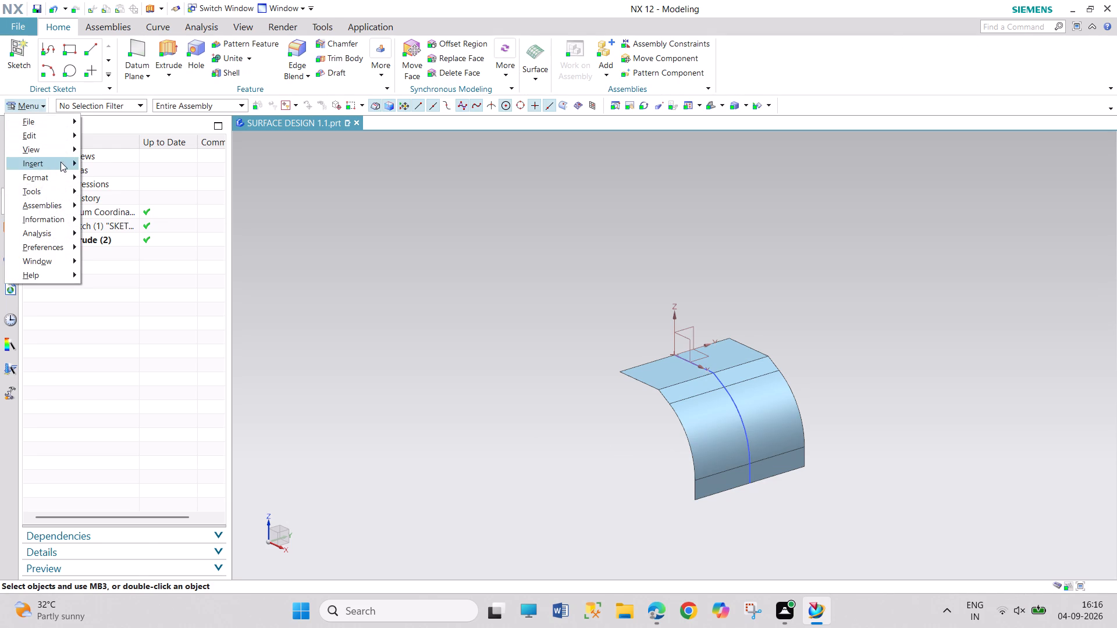
click(61, 162)
click(114, 180)
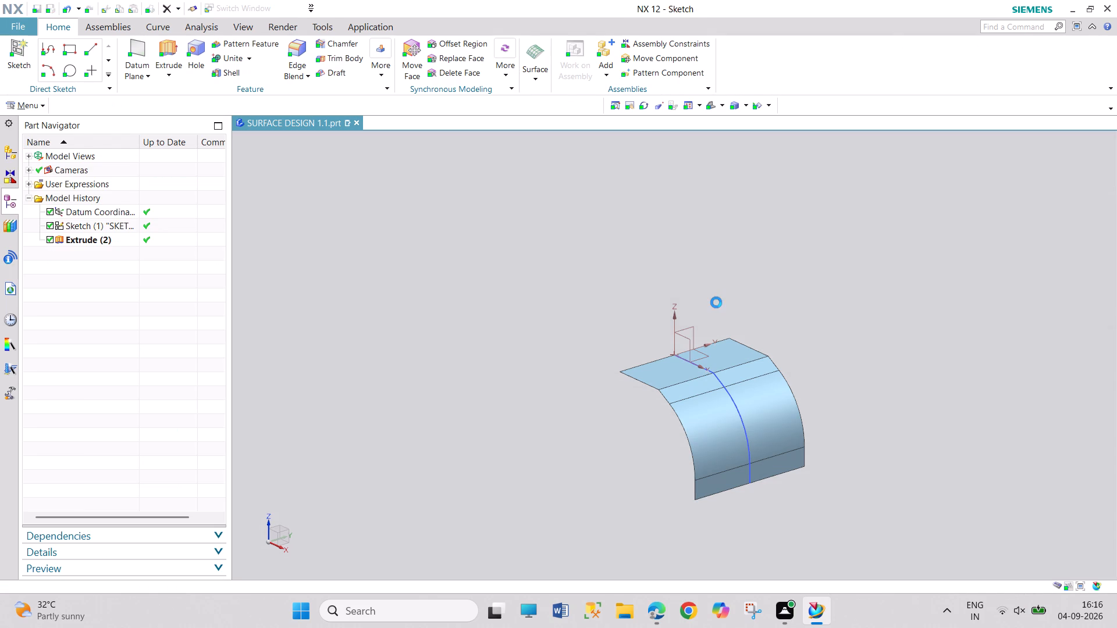
click(691, 329)
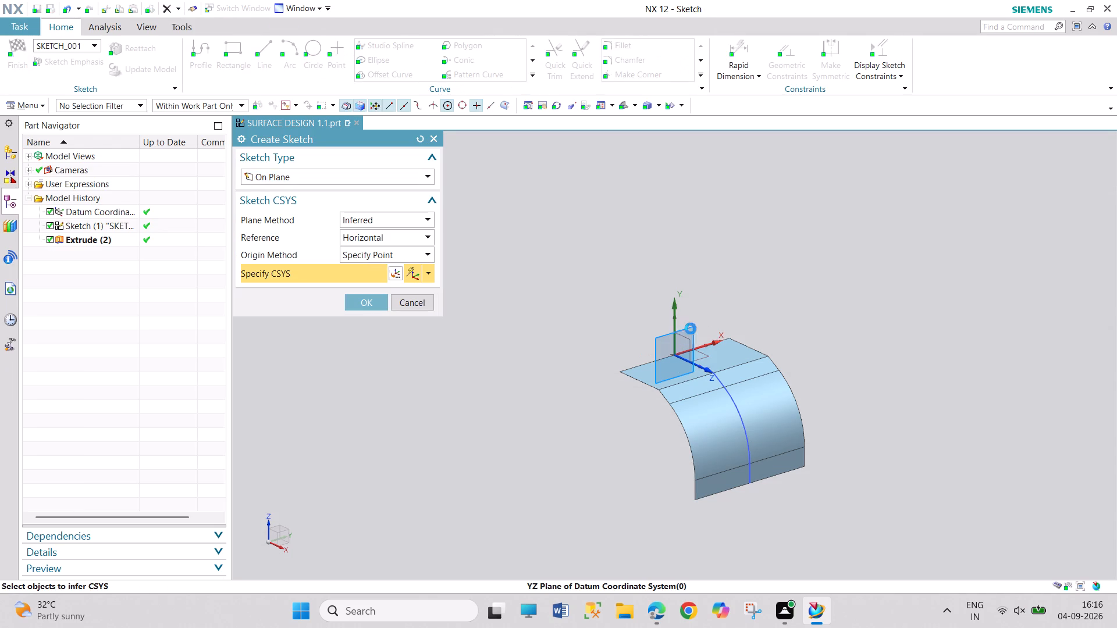
click(365, 300)
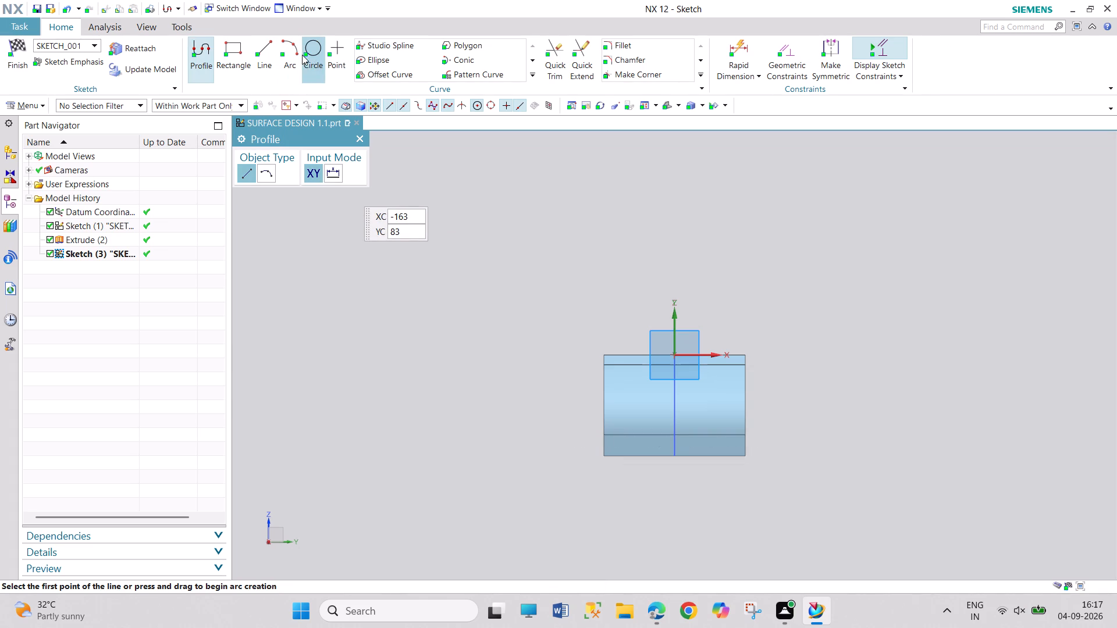
Draw a 50 mm diameter circle centred on the datum origin and finish the sketch.
click(313, 56)
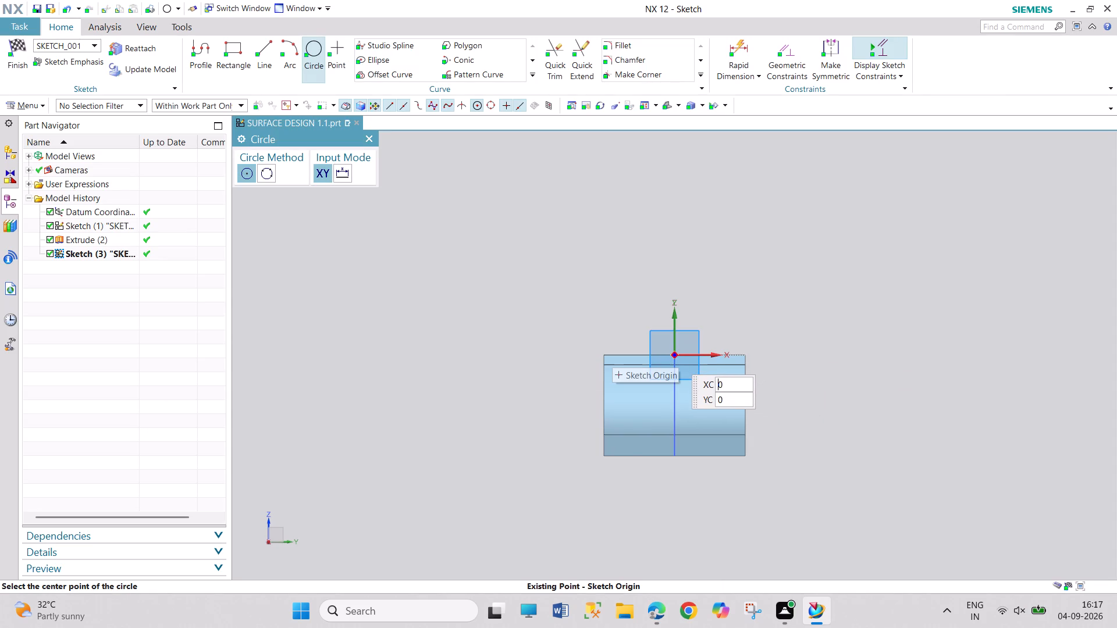
click(675, 355)
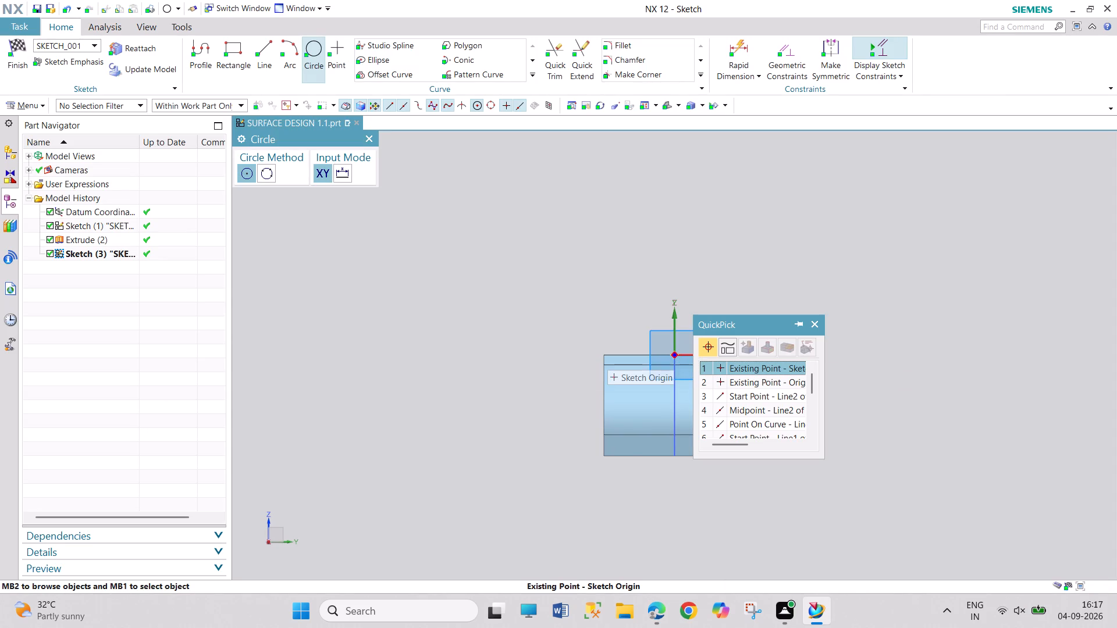
click(744, 382)
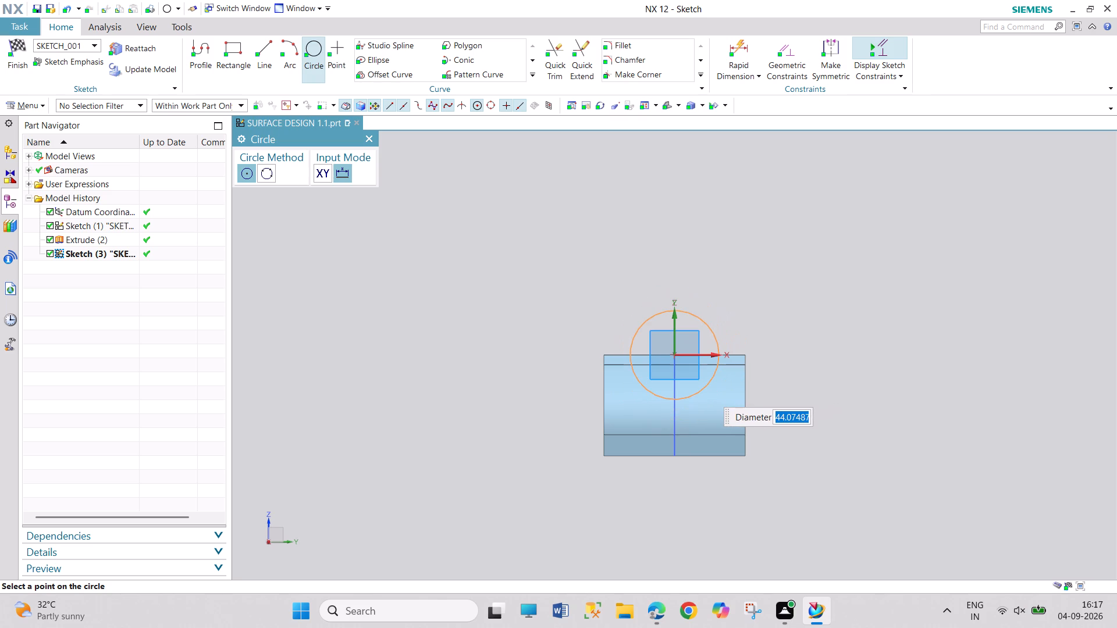
text(50)
key(Return)
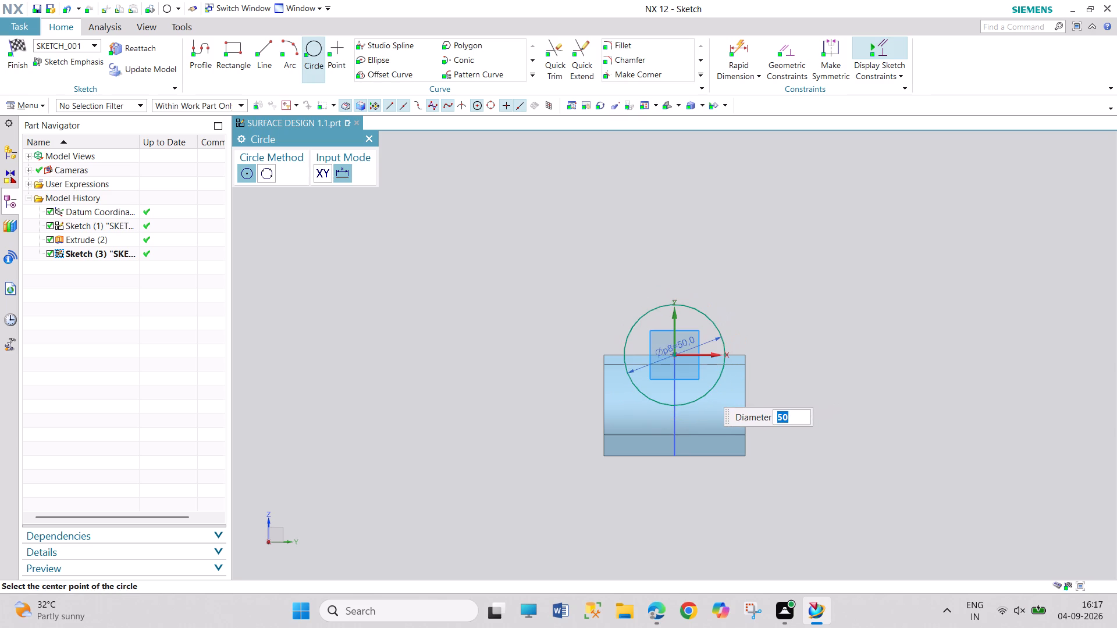
click(371, 139)
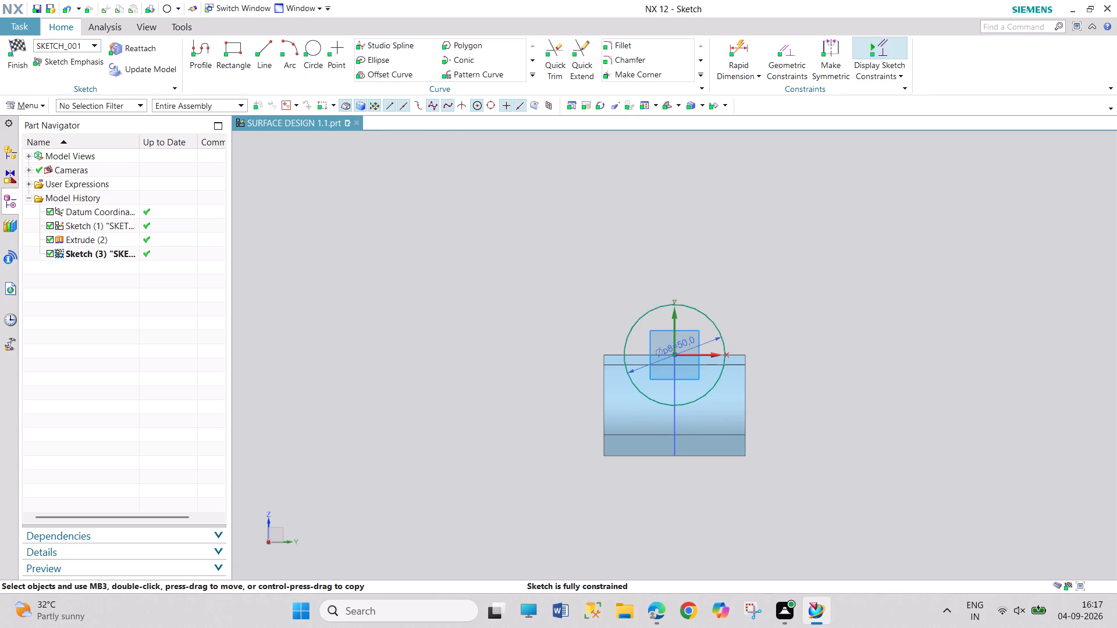
click(17, 68)
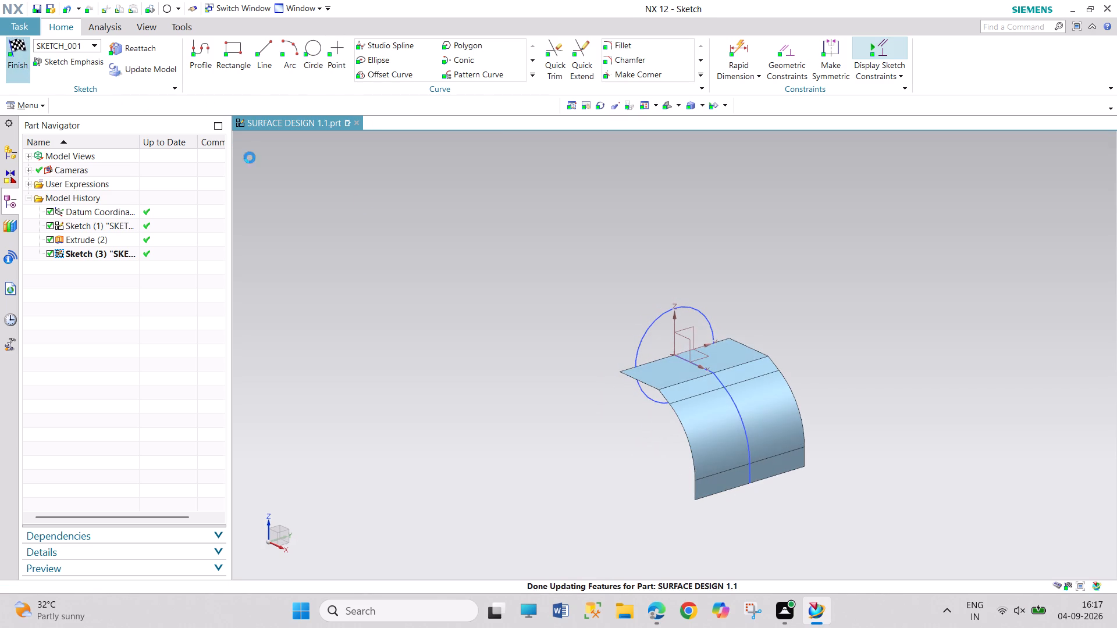
Extrude the 50 mm circle as a sheet body from 0 to an end distance of 60 mm.
click(162, 51)
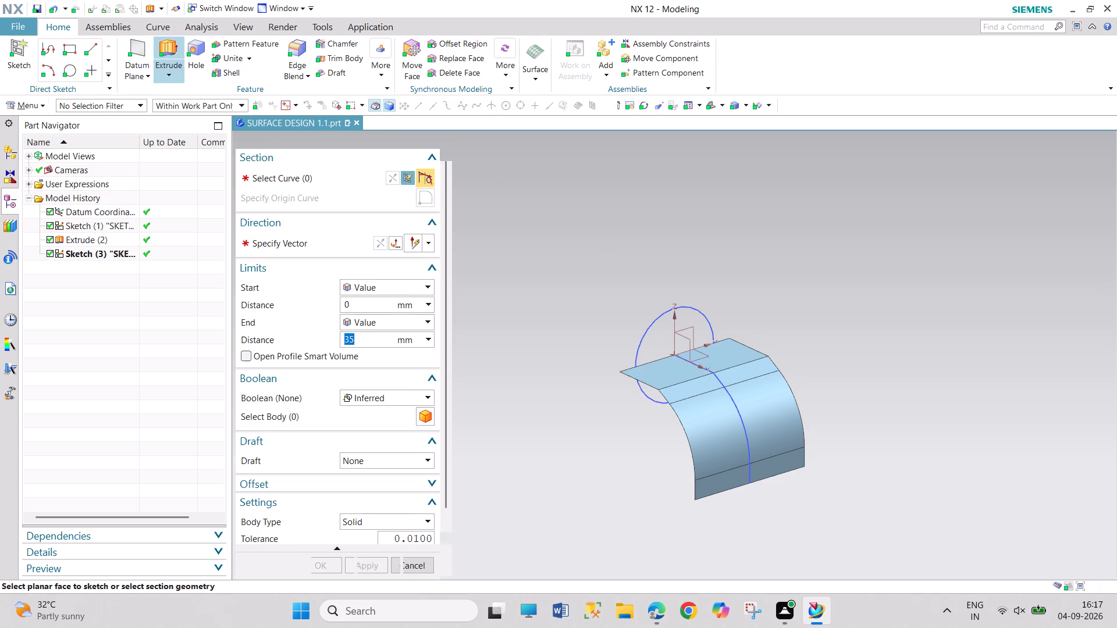
click(655, 319)
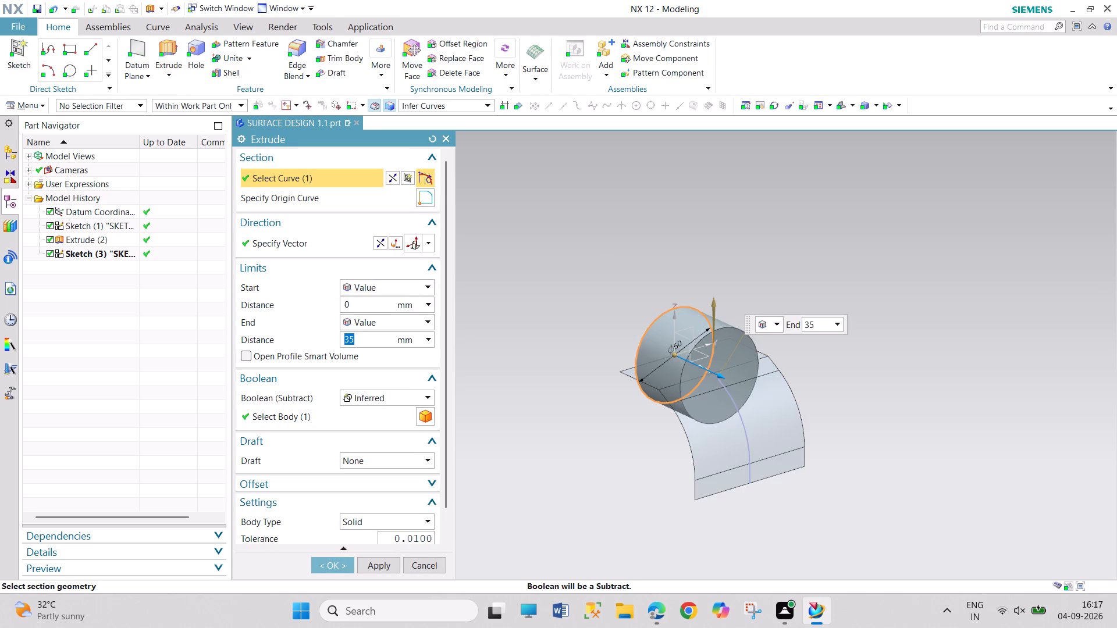
click(407, 518)
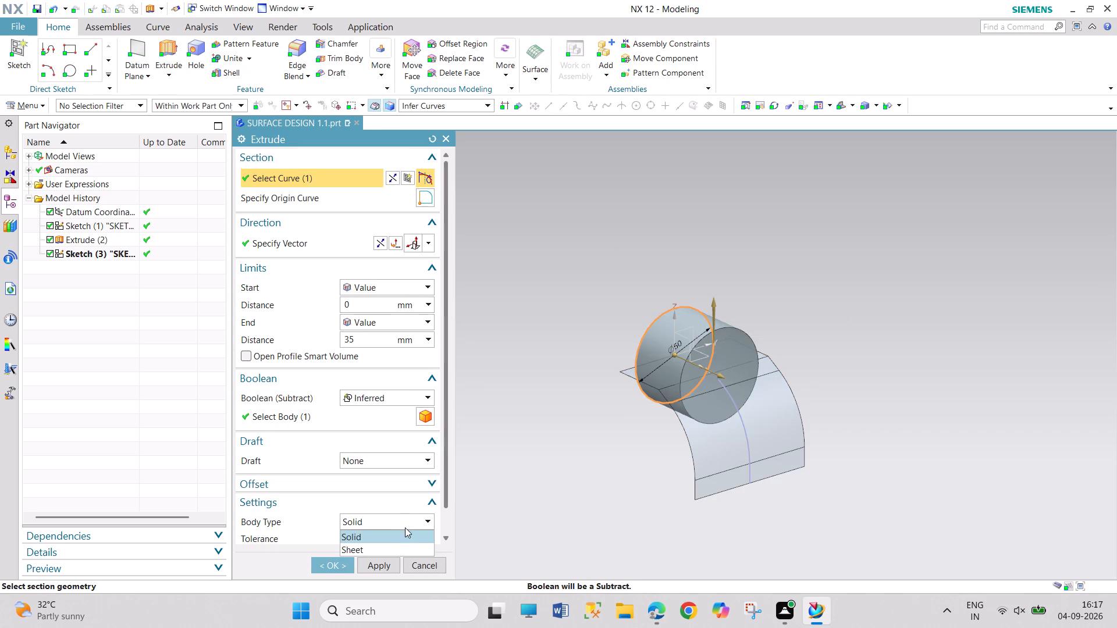
click(396, 548)
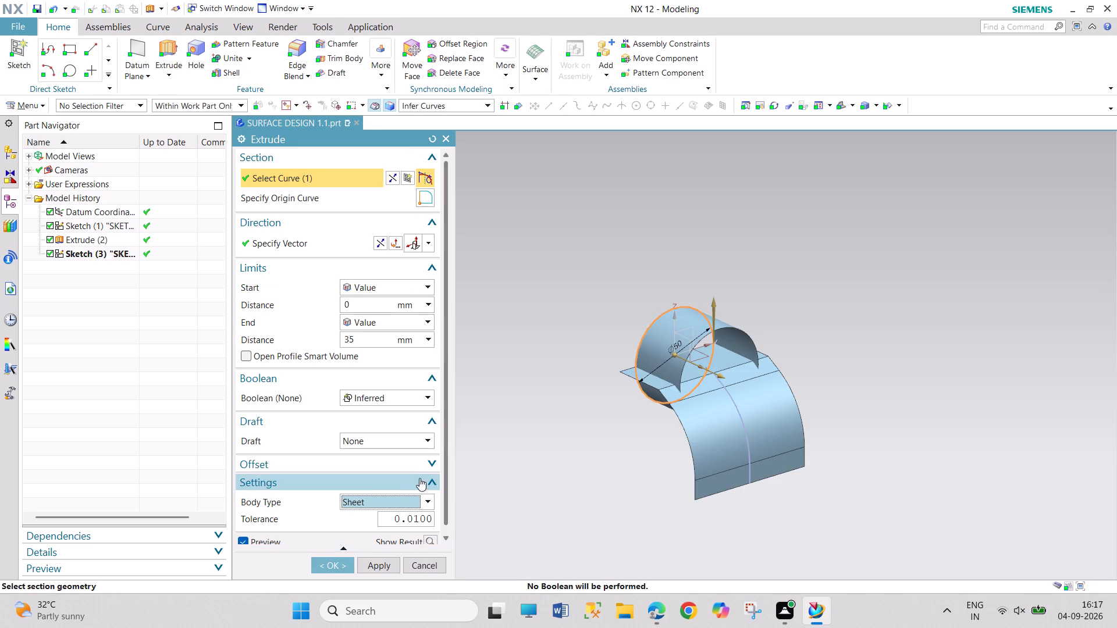
double_click(373, 341)
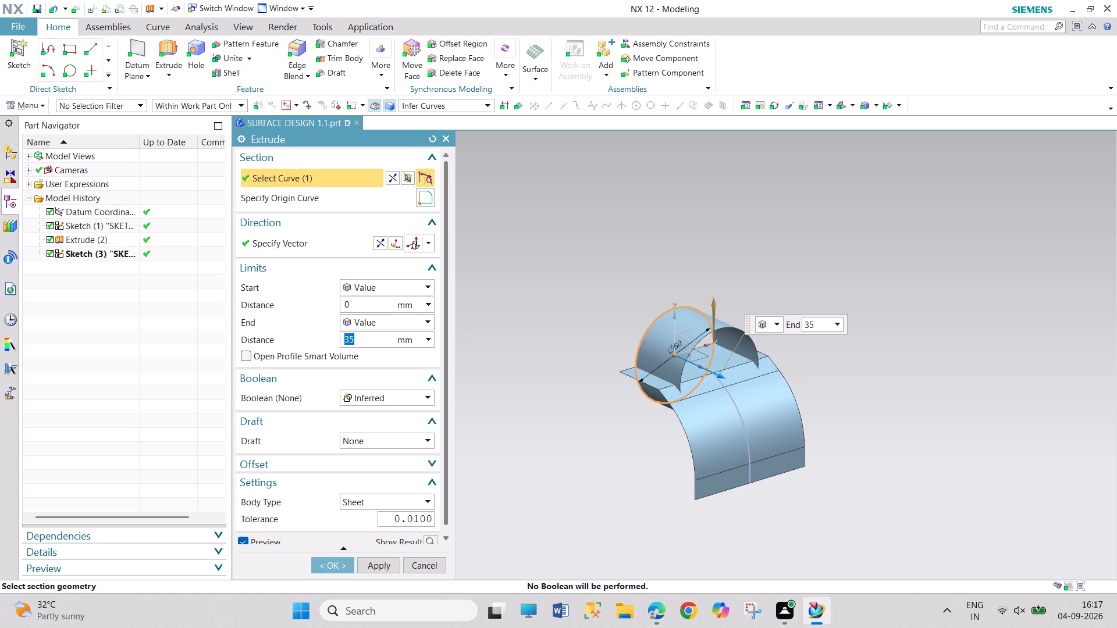
text(50)
key(Return)
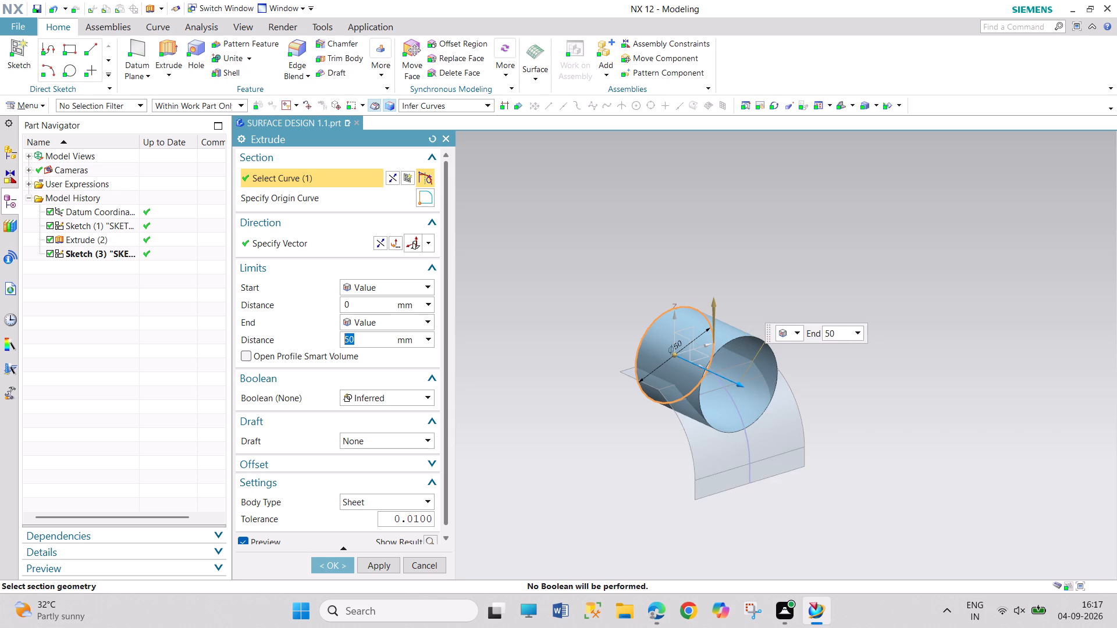
text(60)
key(Return)
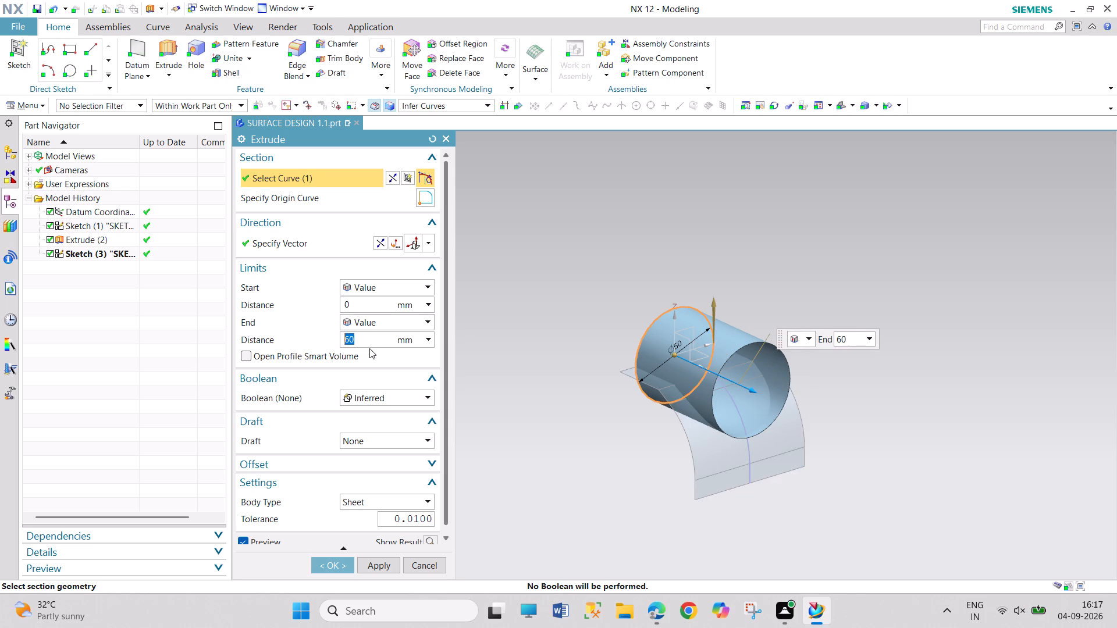
click(335, 568)
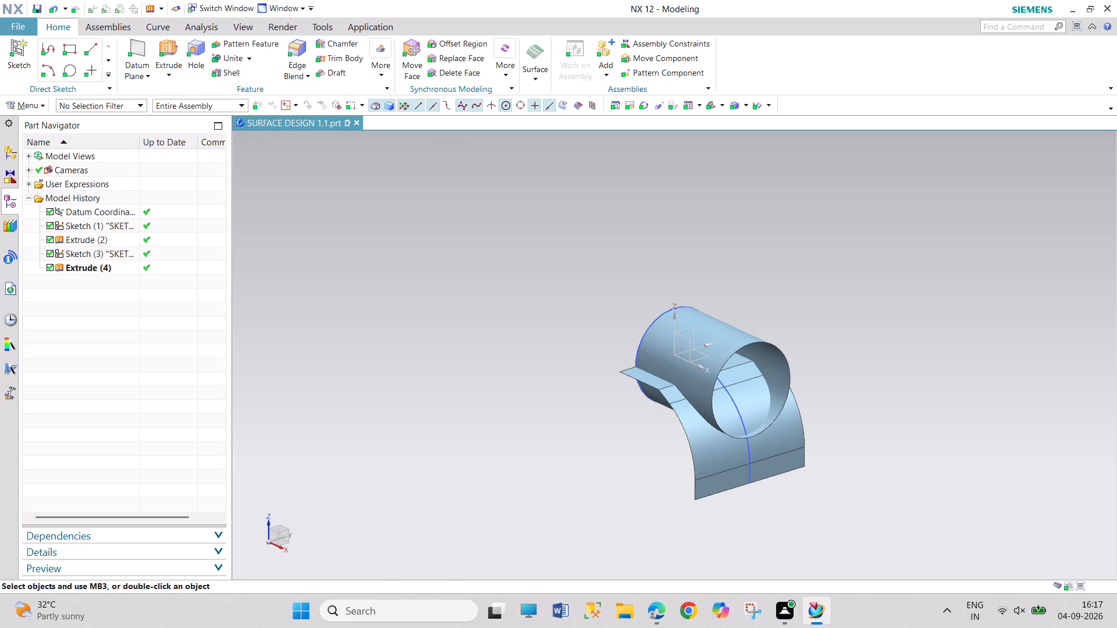
Create a new sketch in the task environment on the XZ plane of the datum coordinate system.
scroll(626, 490, up, 2)
middle_drag(626, 490, 689, 483)
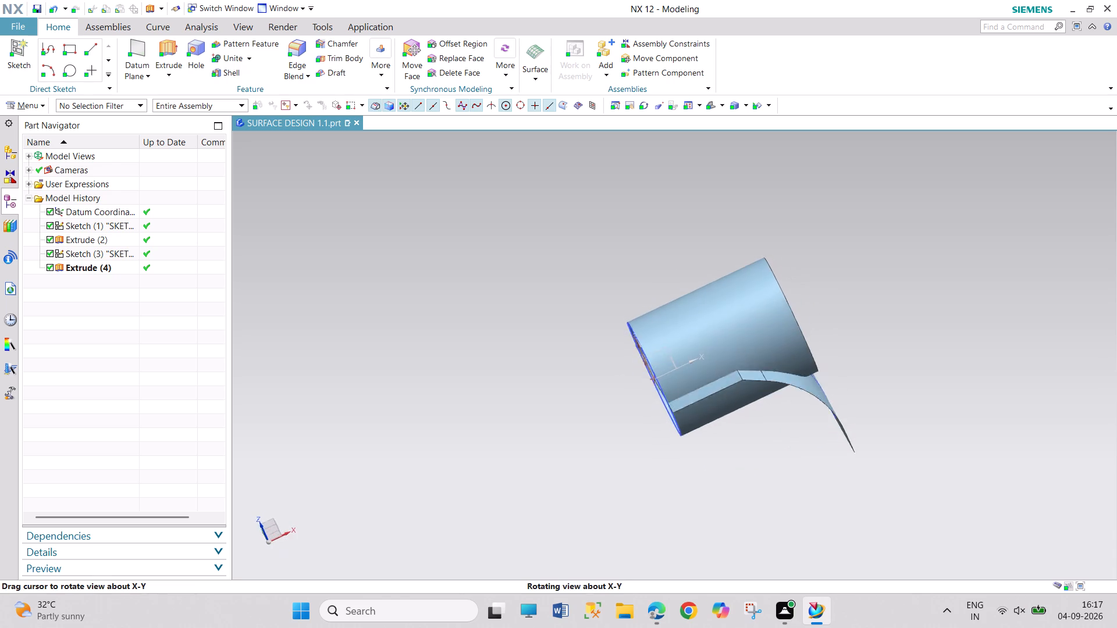
middle_drag(689, 483, 694, 488)
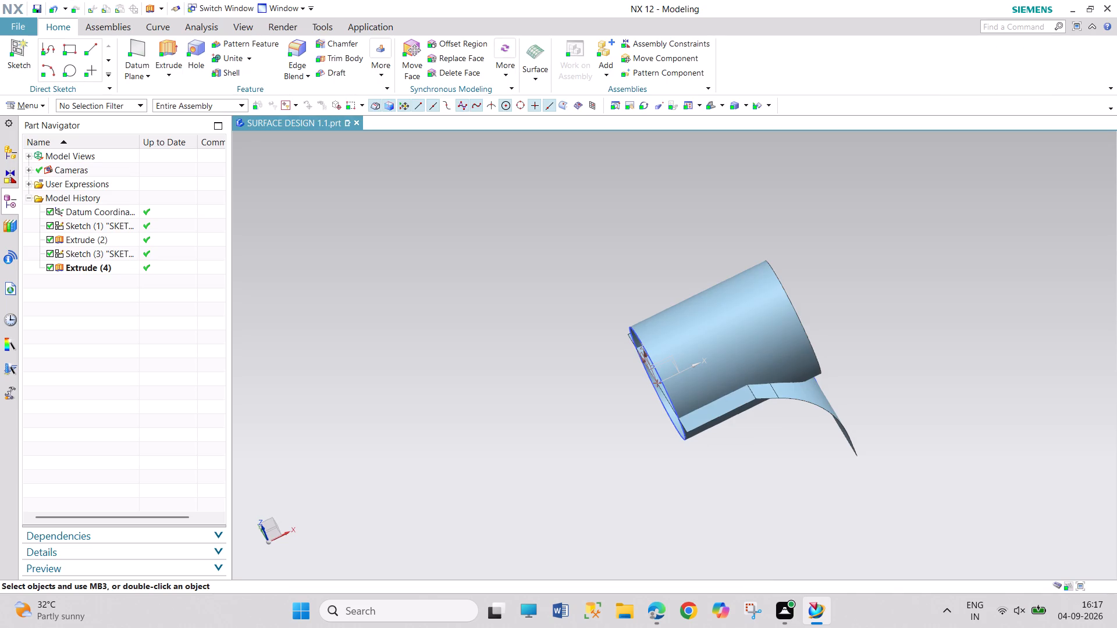
click(35, 102)
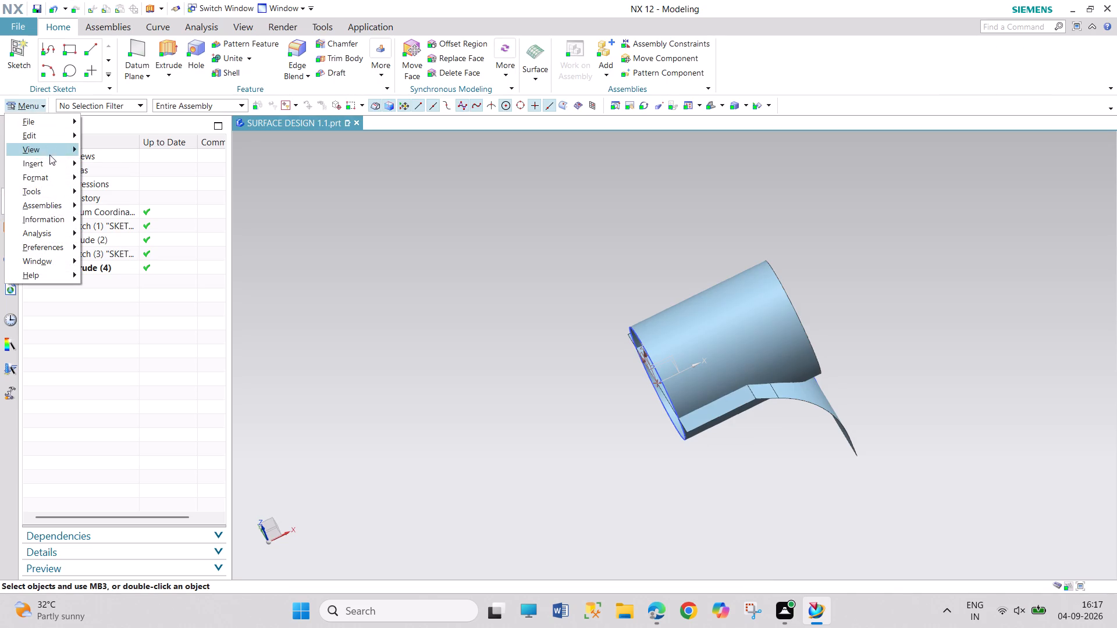
click(50, 163)
click(95, 180)
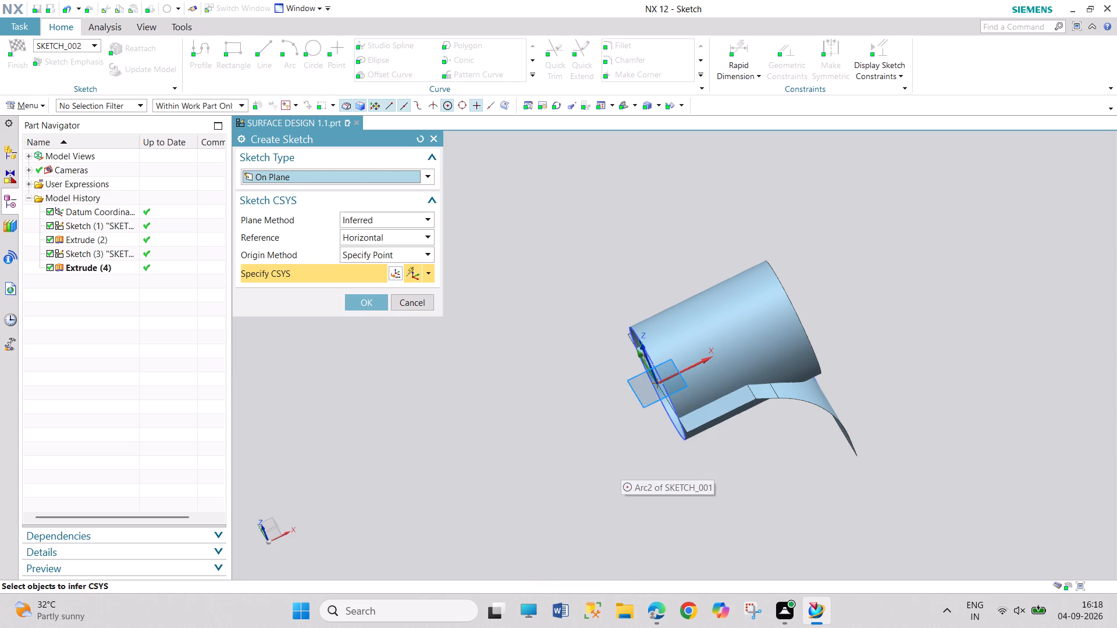
middle_drag(662, 426, 744, 433)
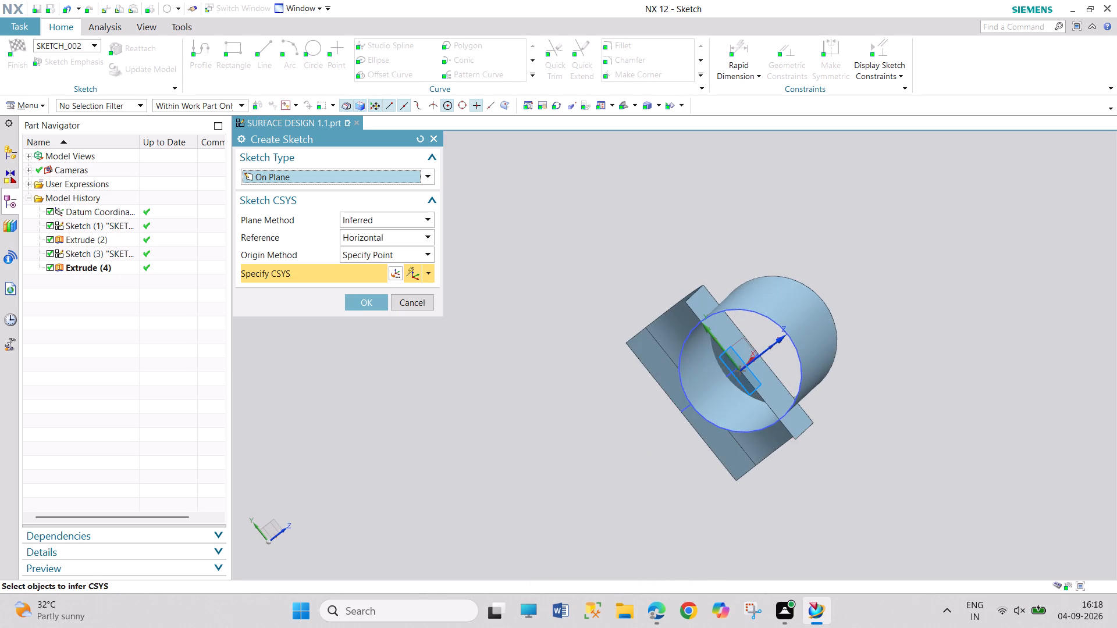
middle_drag(812, 486, 787, 423)
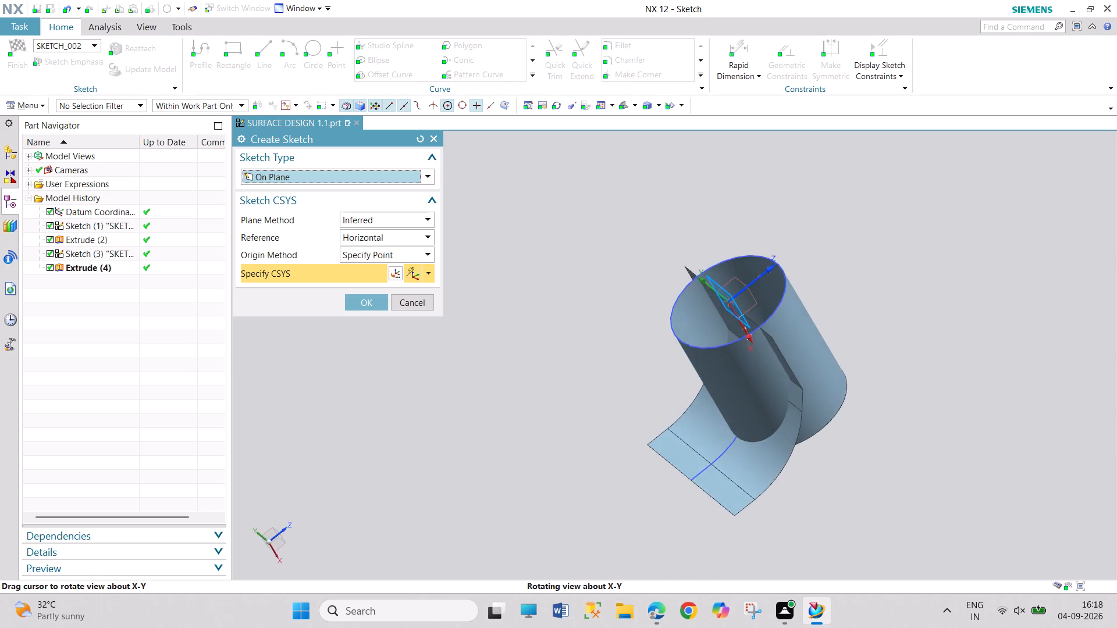
middle_drag(787, 423, 790, 445)
click(756, 317)
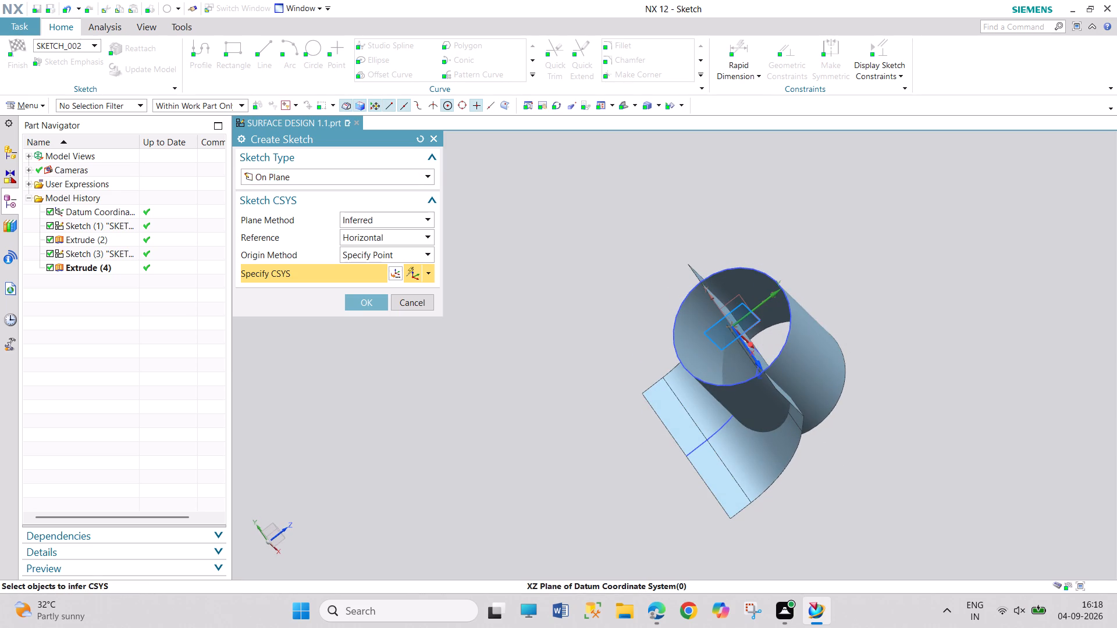
click(364, 298)
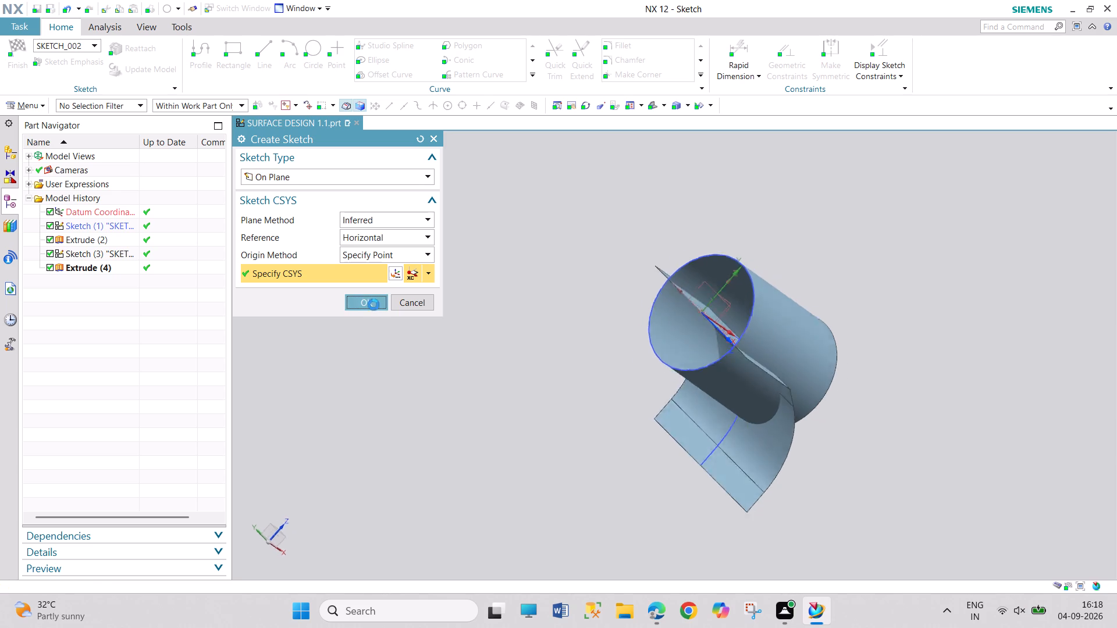
Draw a 30 mm diameter circle below the X axis and move its centre to about 20.5 mm from the vertical axis.
scroll(869, 404, up, 2)
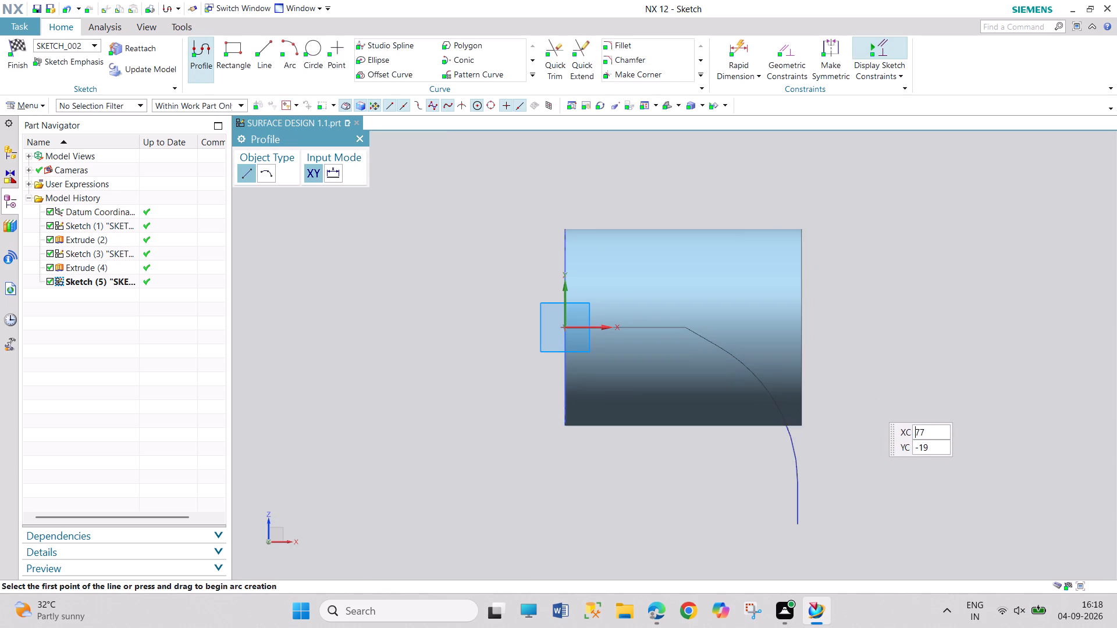
click(319, 58)
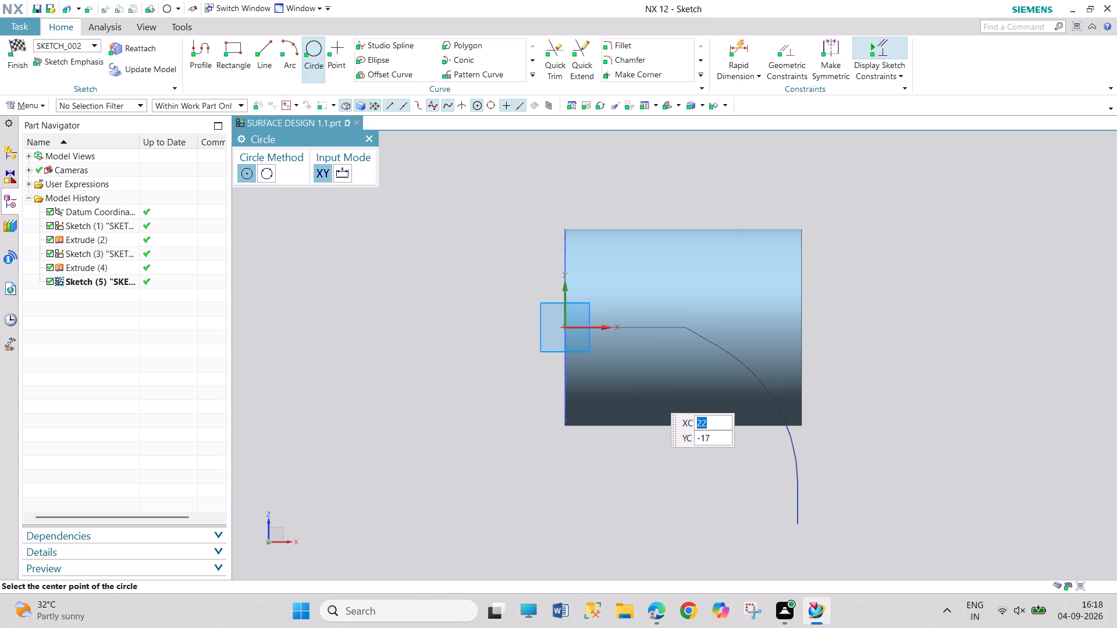
click(622, 387)
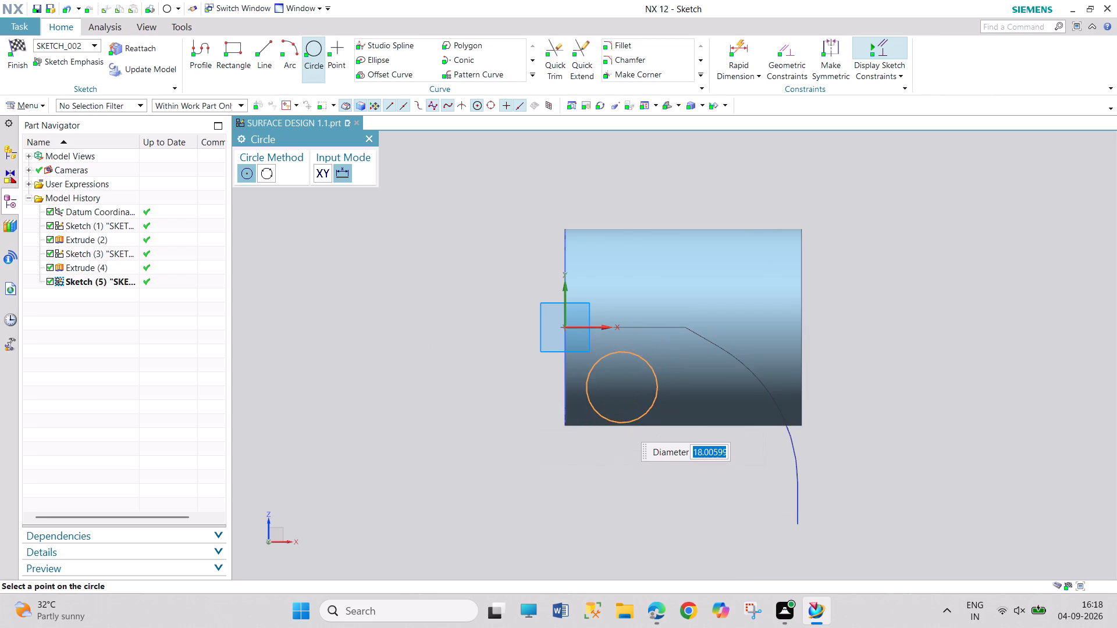
text(30)
key(Return)
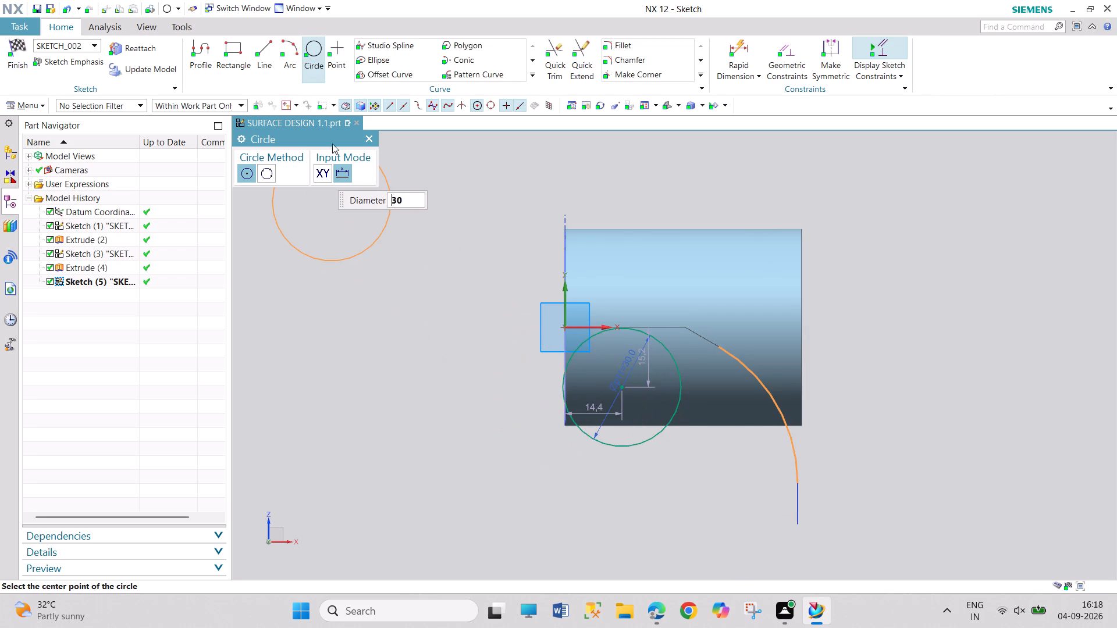
click(371, 134)
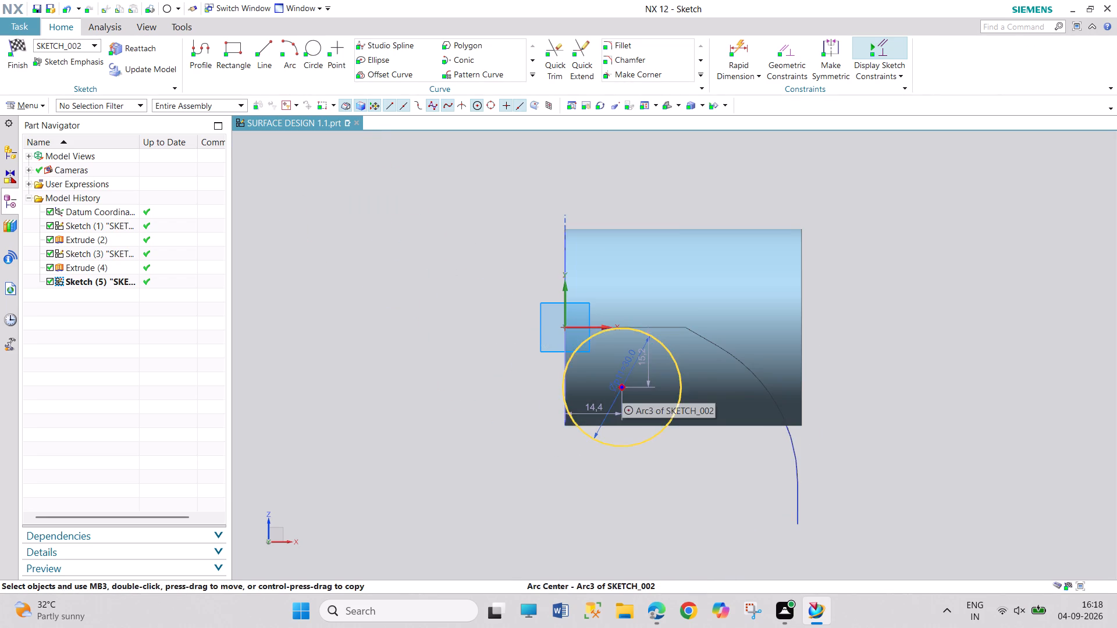
drag(622, 388, 646, 358)
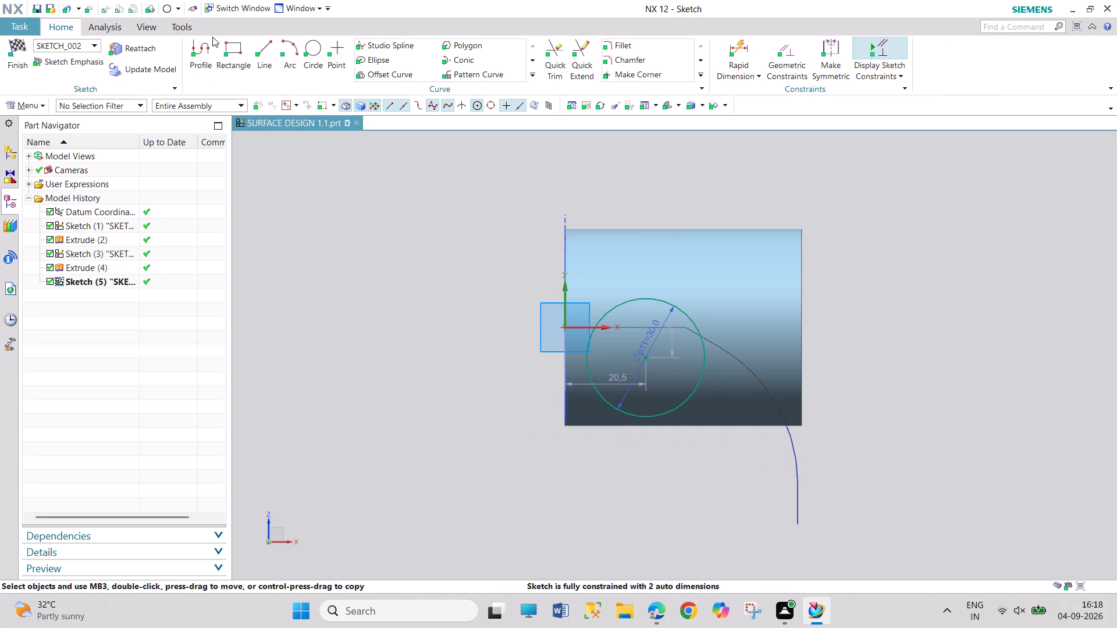
Dimension the circle's centre vertically from the lower end of the profile curve and set it to 30 mm.
click(735, 53)
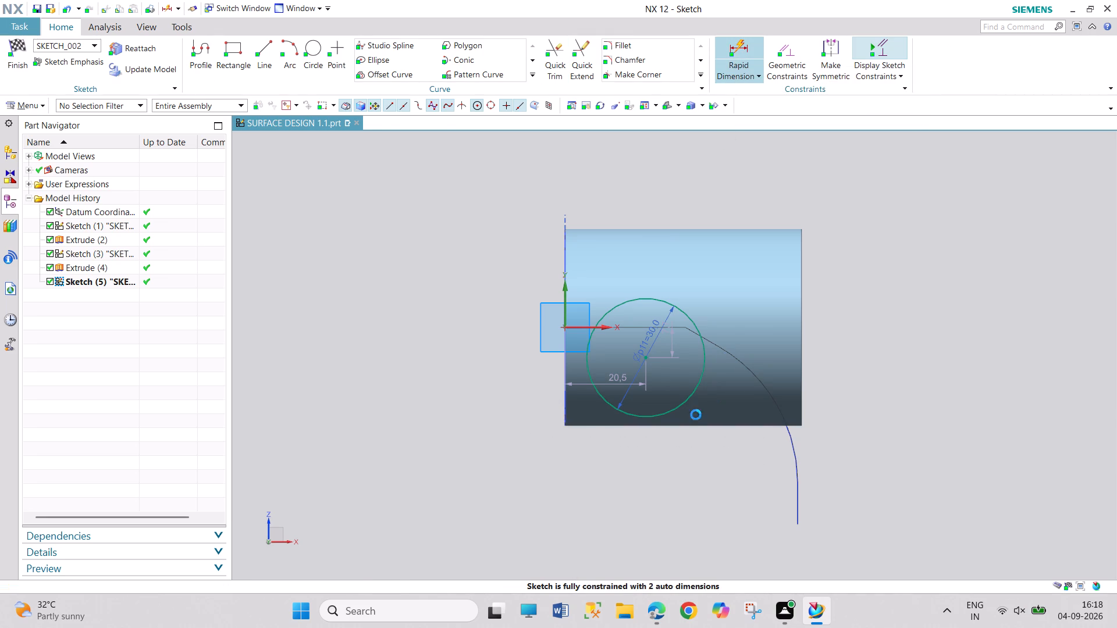
drag(647, 358, 648, 375)
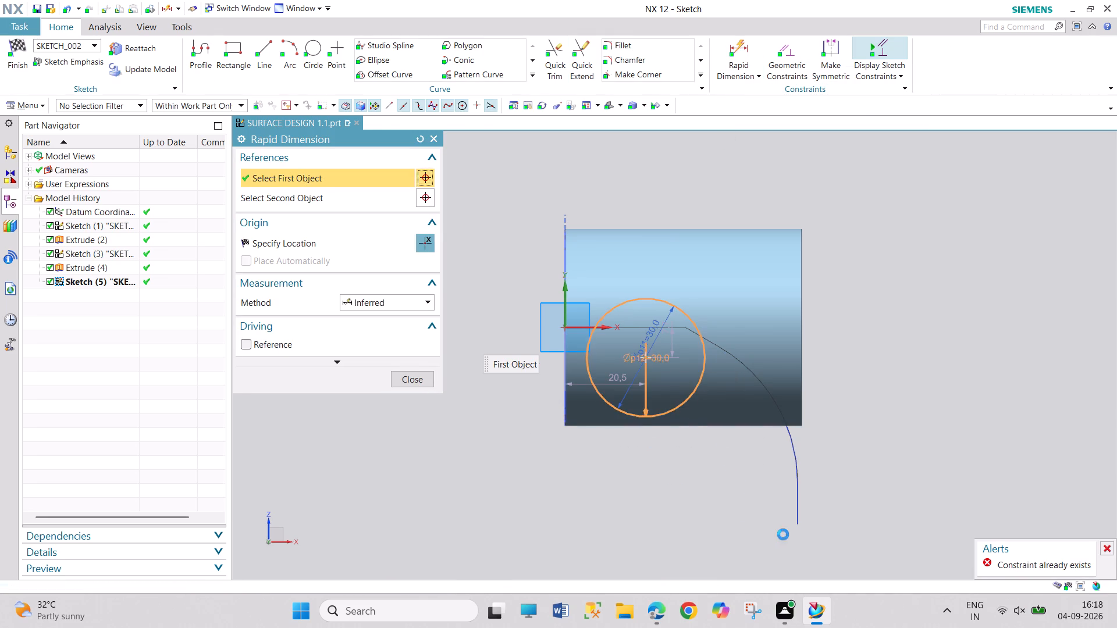
click(796, 522)
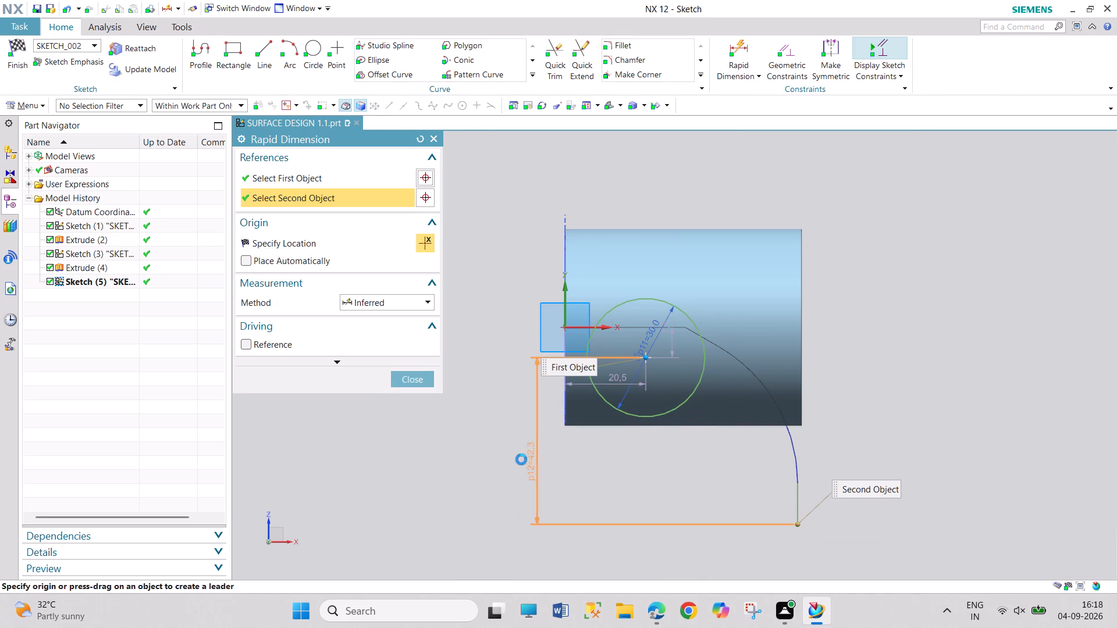
click(511, 455)
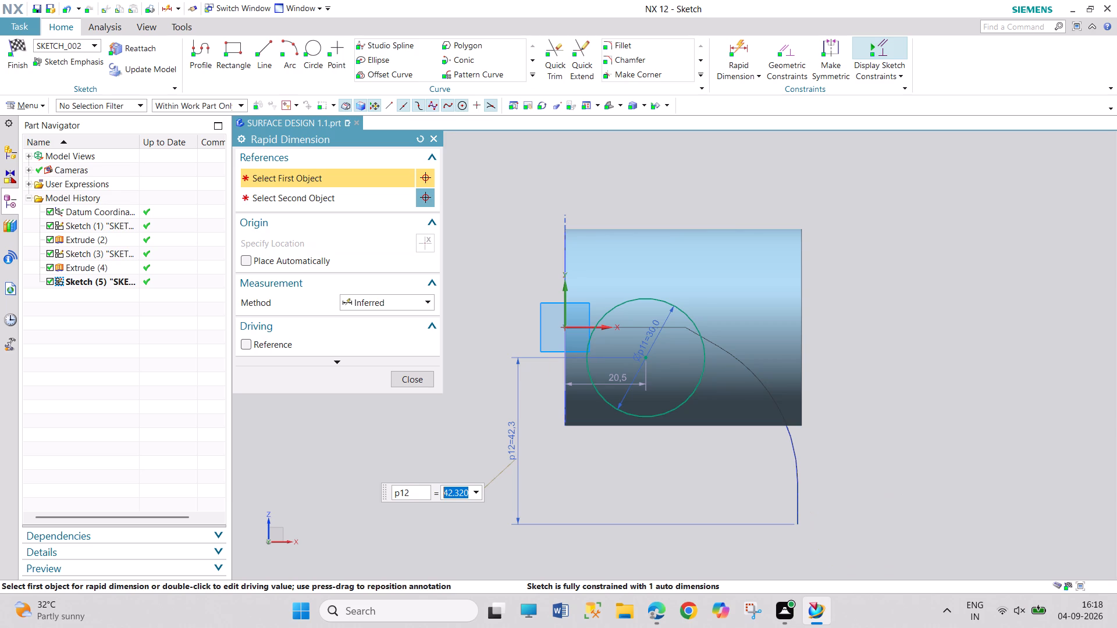
text(30)
key(Return)
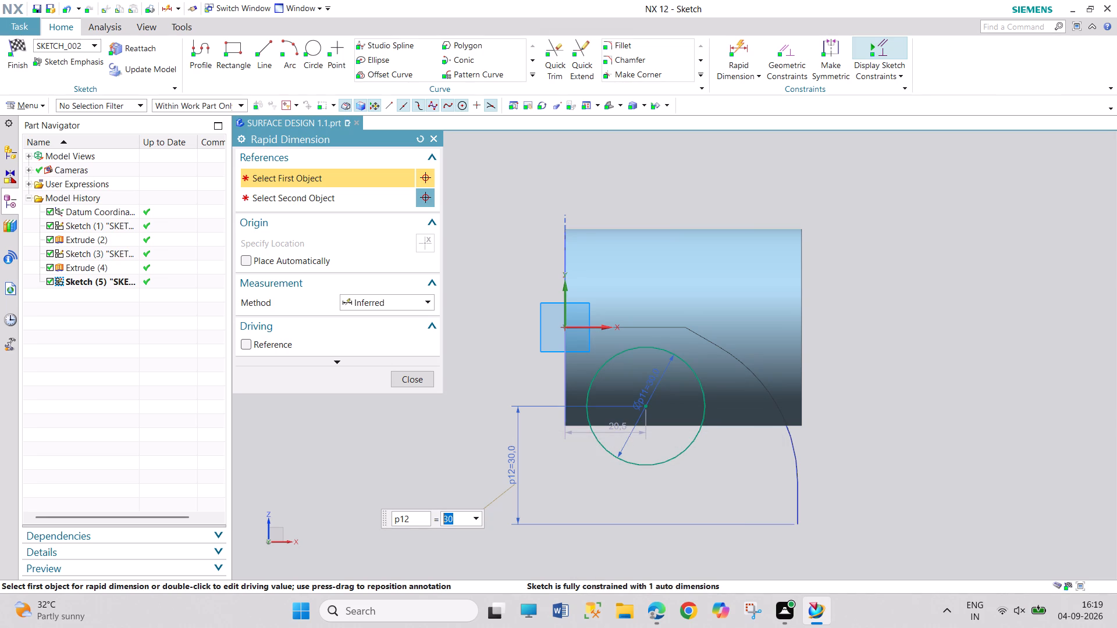
Dimension the circle's centre horizontally from the sketch origin, set it to 20 mm, and finish the sketch.
click(646, 405)
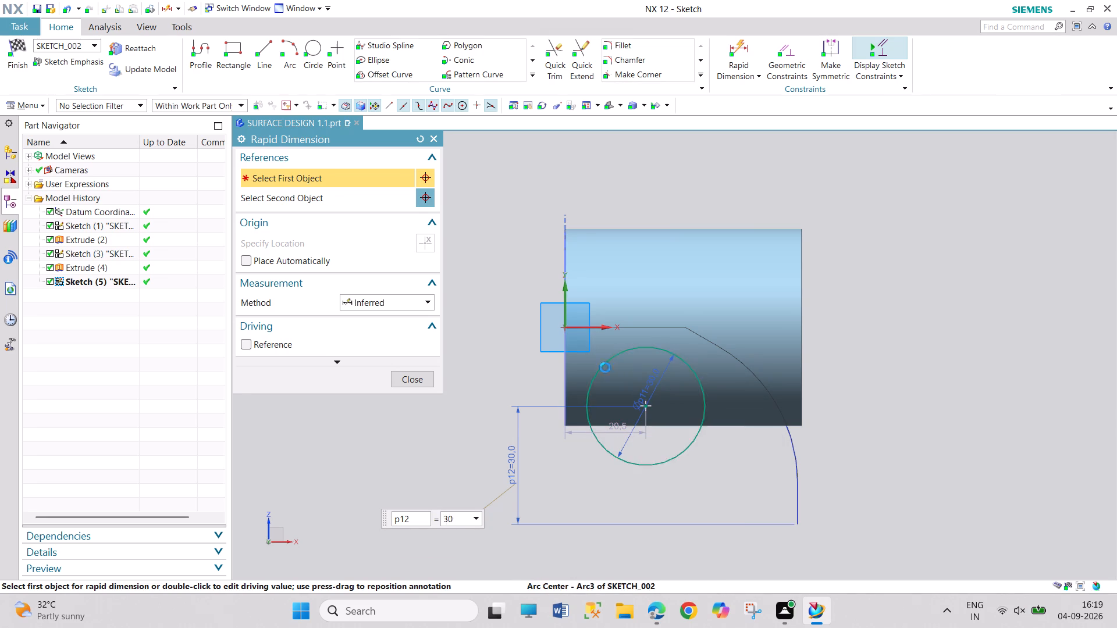
click(561, 327)
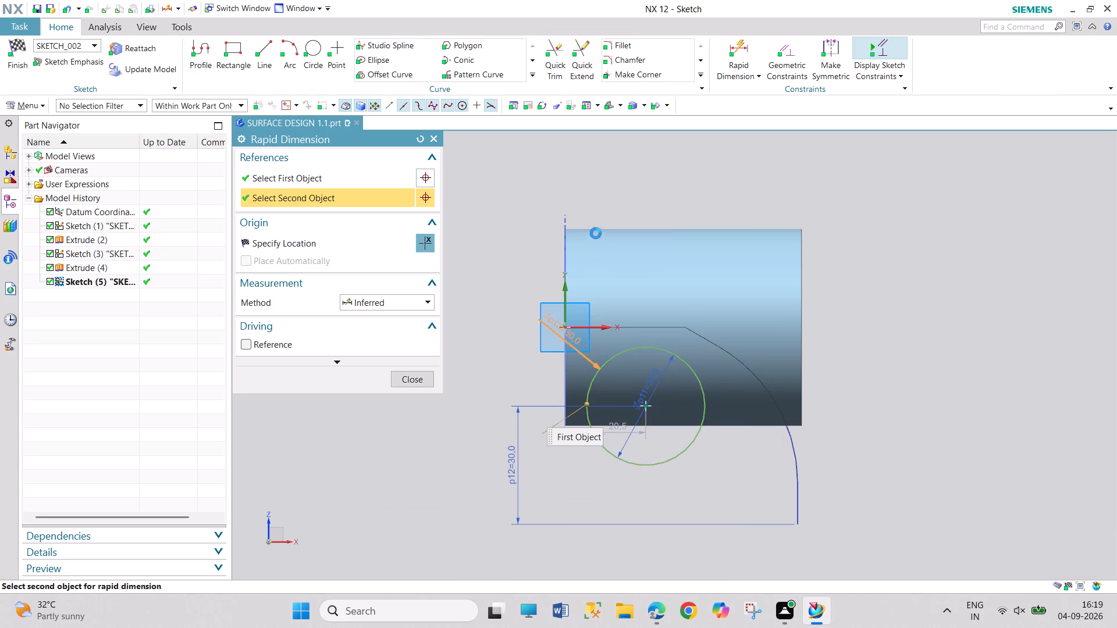
click(599, 184)
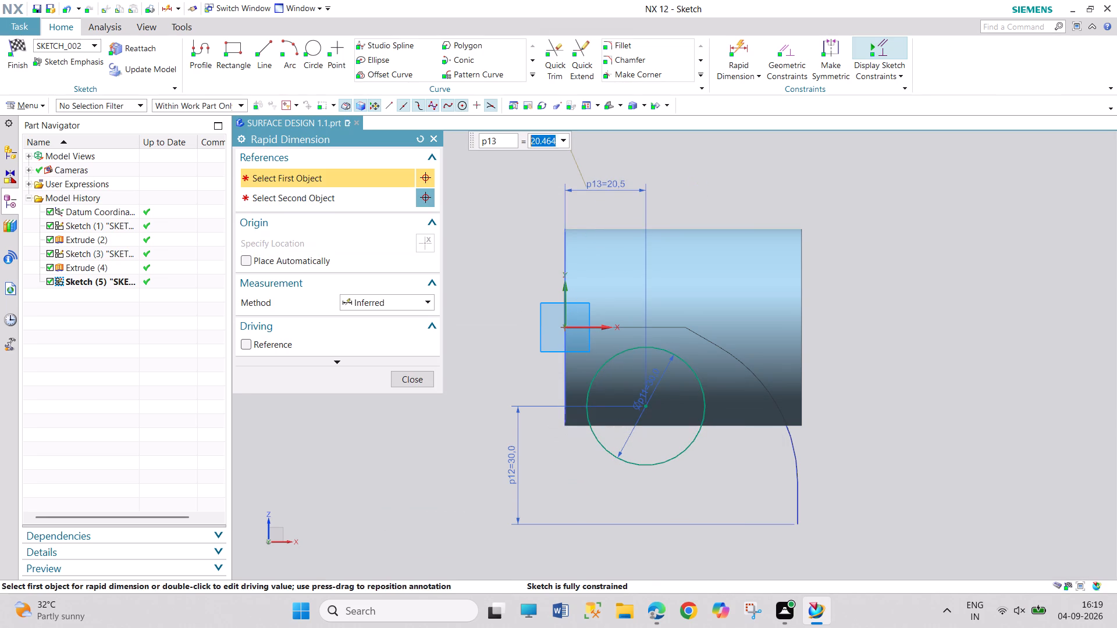
text(20)
key(Return)
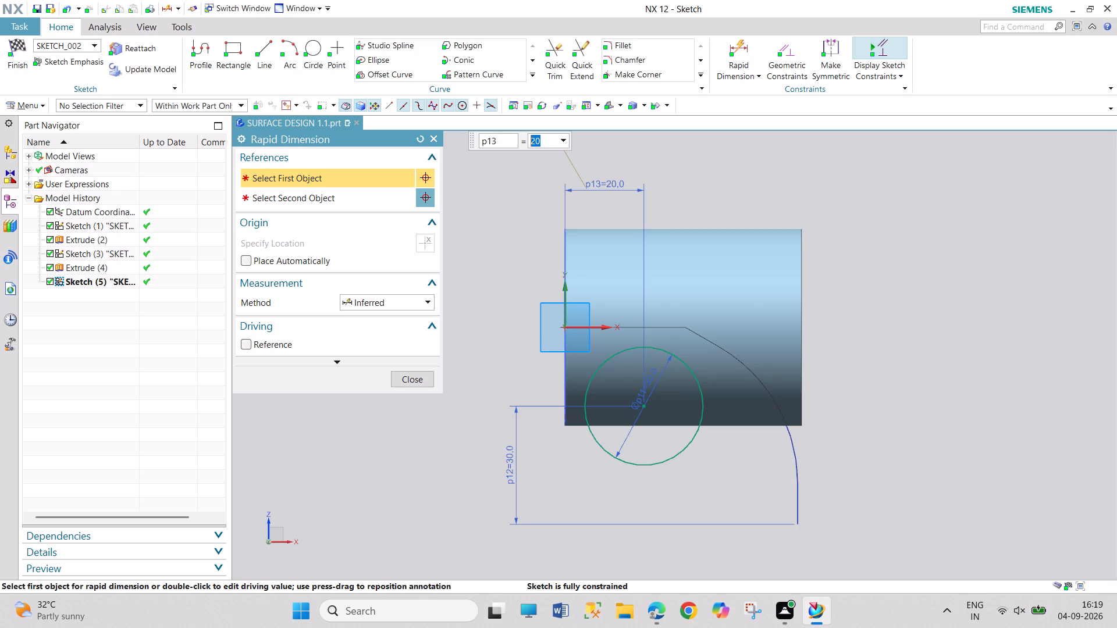
click(427, 376)
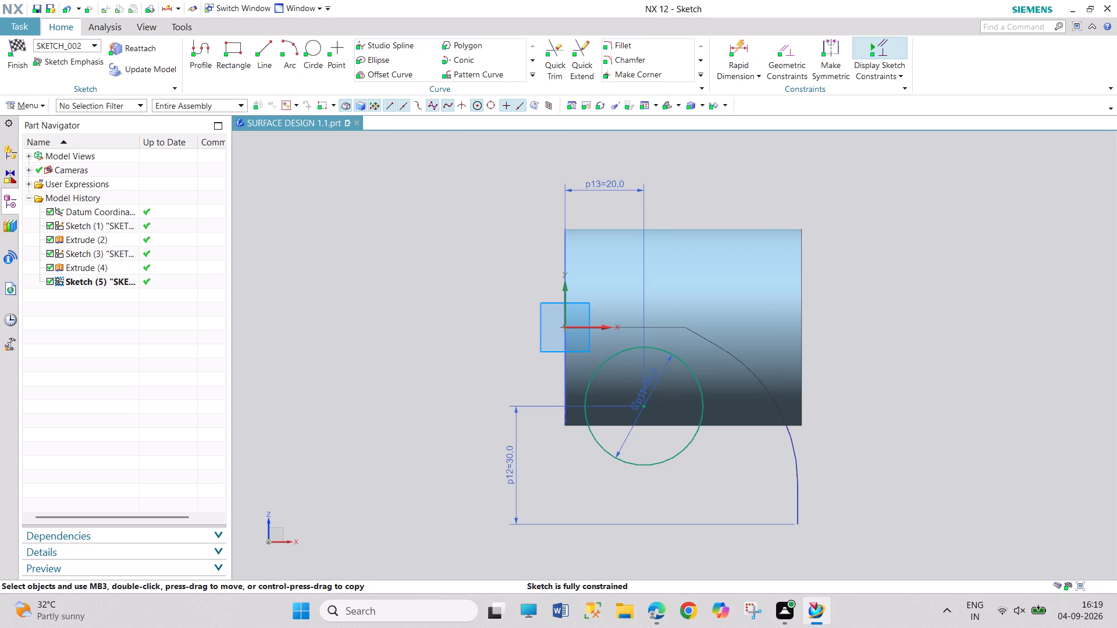
click(28, 52)
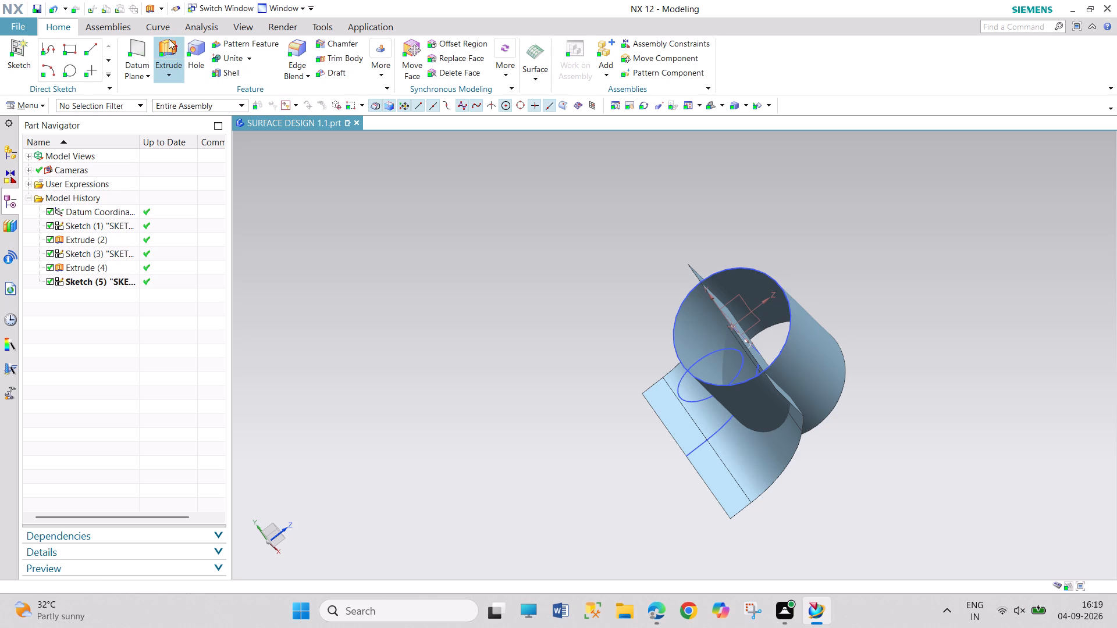
Extrude the 30 mm circle as a sheet body with a symmetric distance of 30 mm.
click(169, 39)
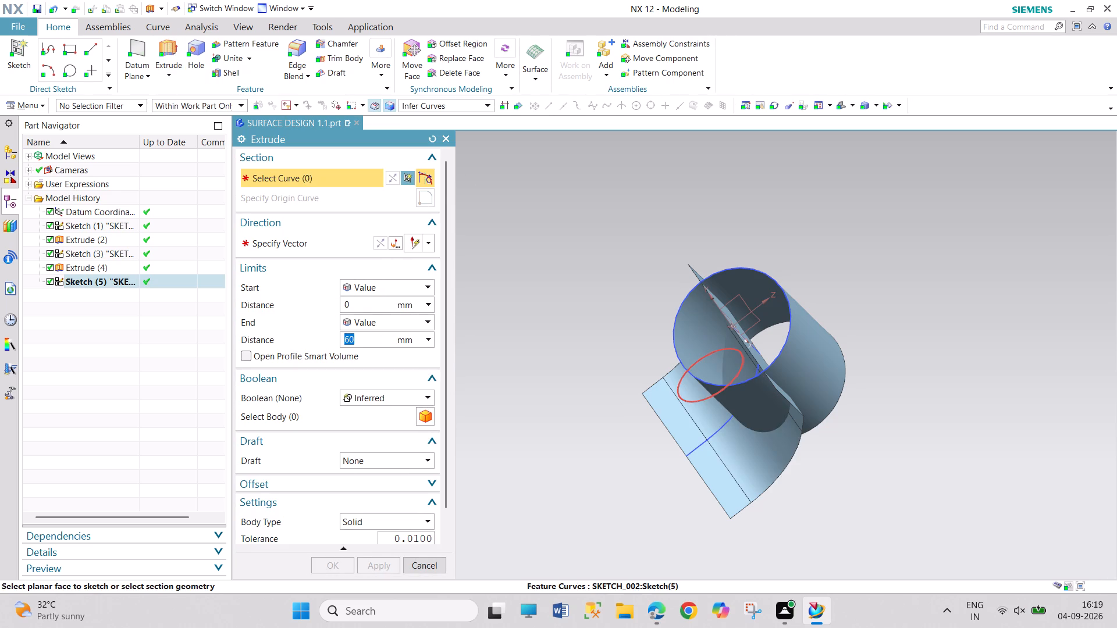
click(679, 390)
click(405, 286)
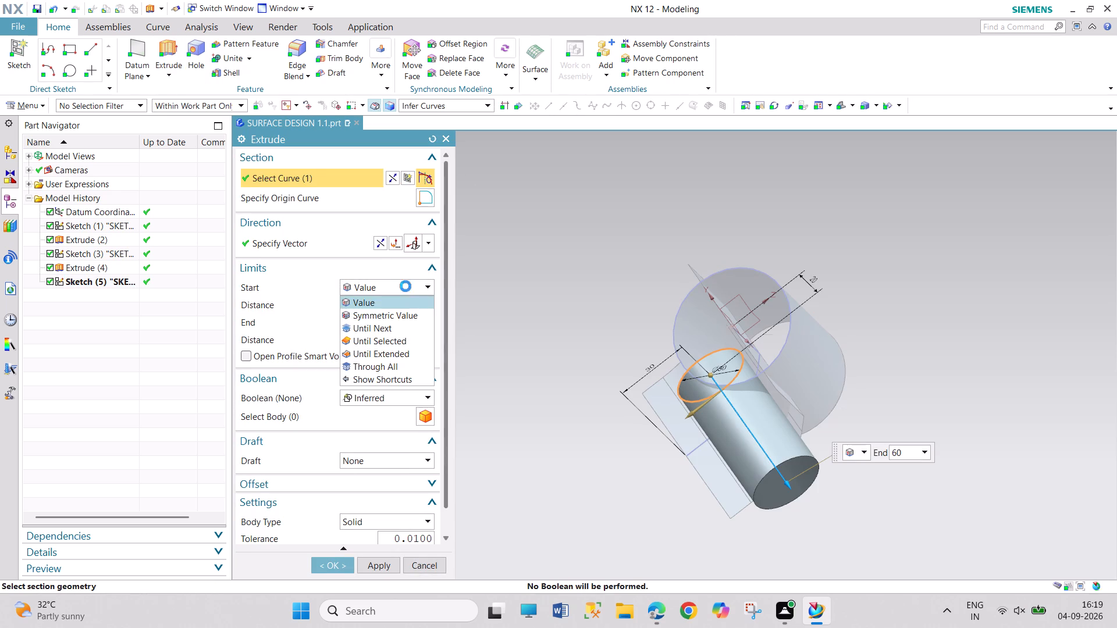
click(393, 316)
click(404, 487)
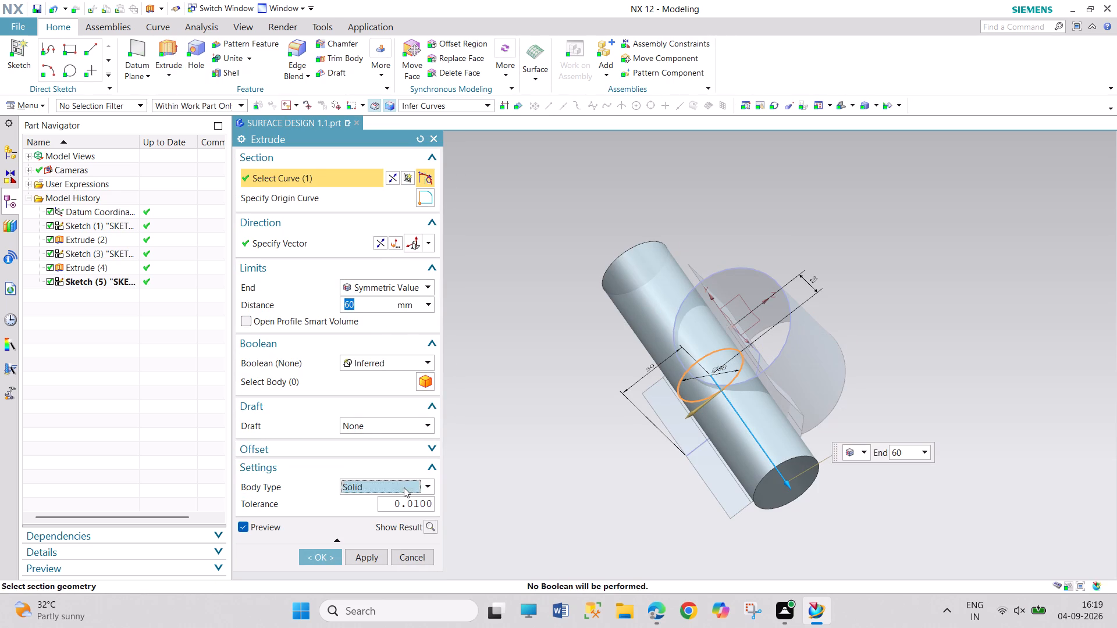
click(396, 510)
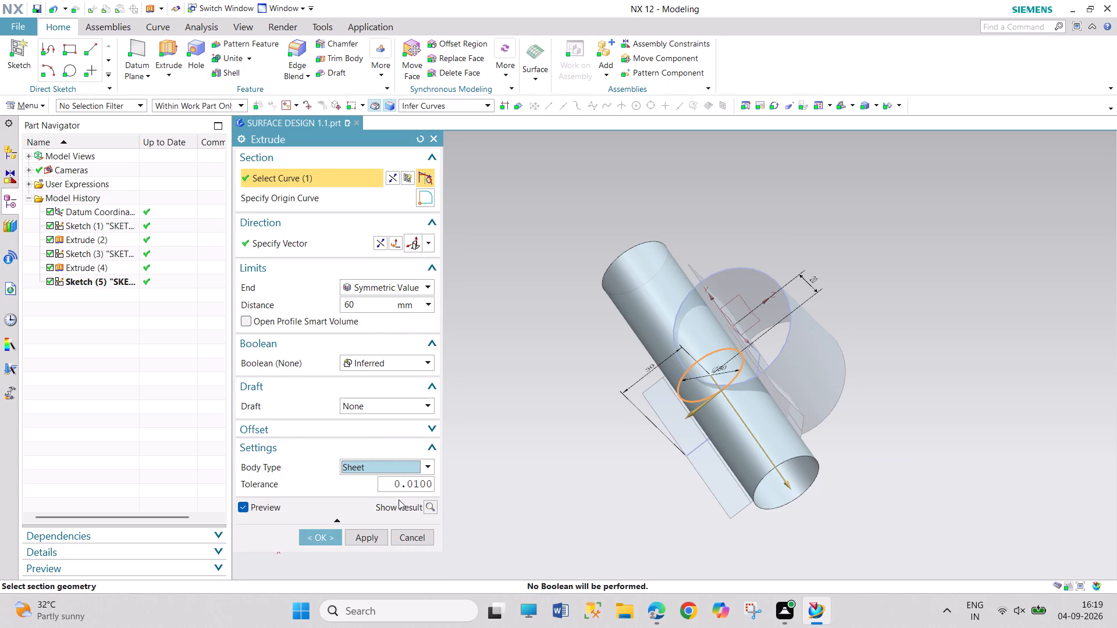
double_click(387, 302)
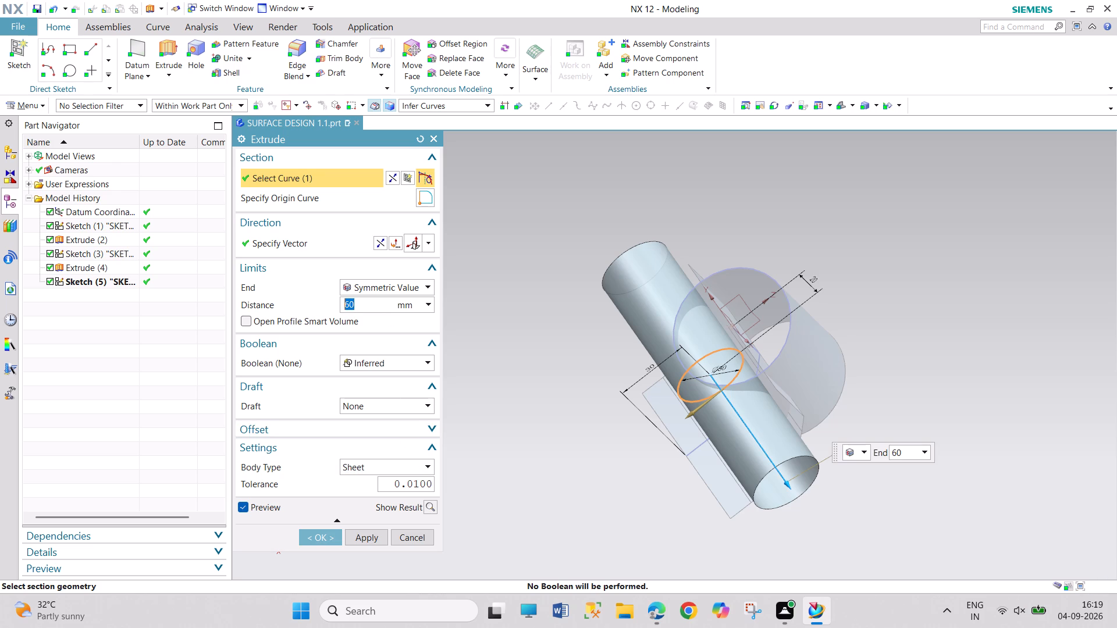
text(20)
key(Return)
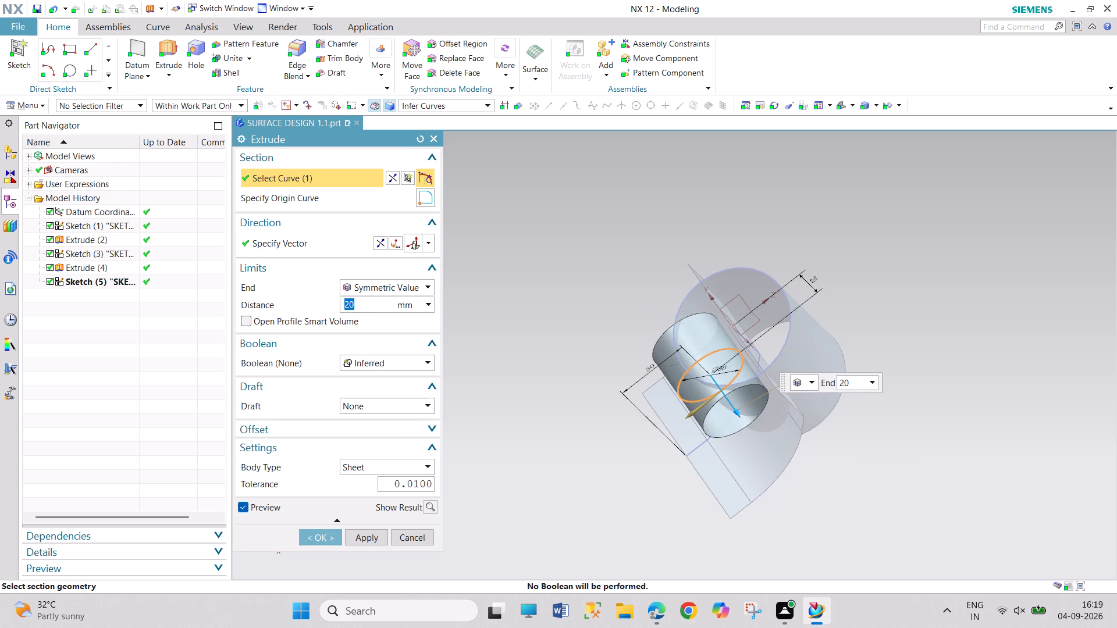
text(30)
key(Return)
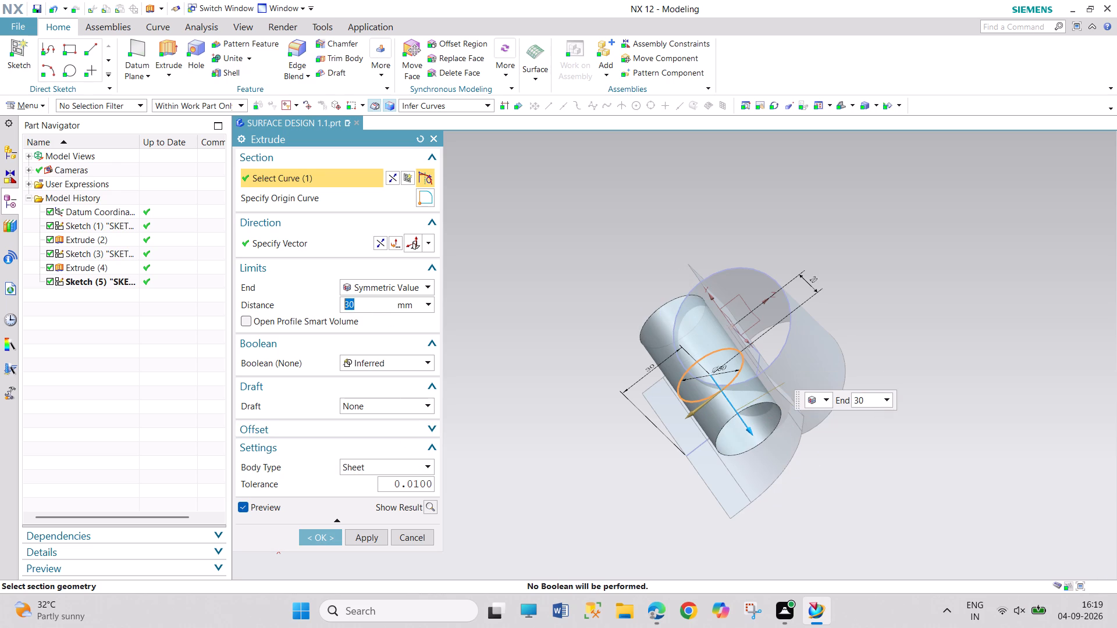
click(329, 537)
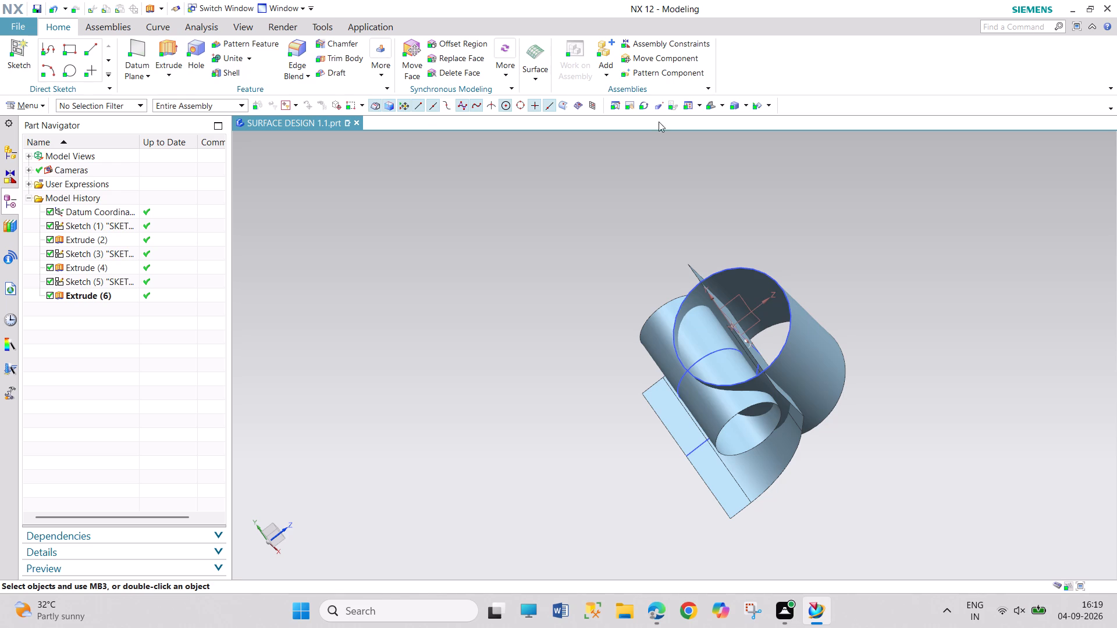
click(707, 105)
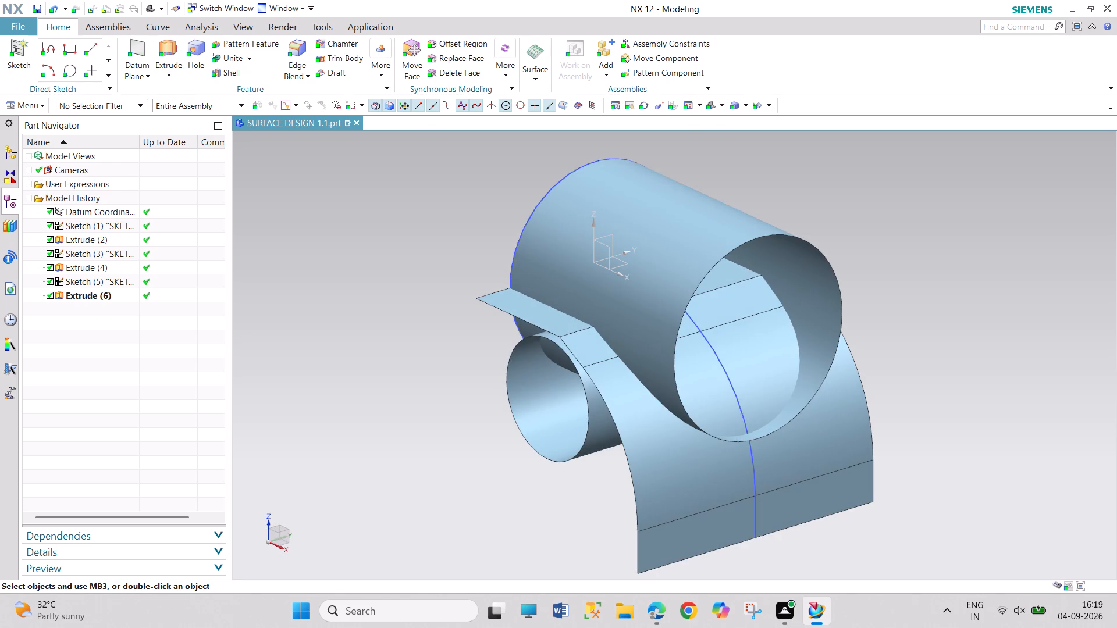
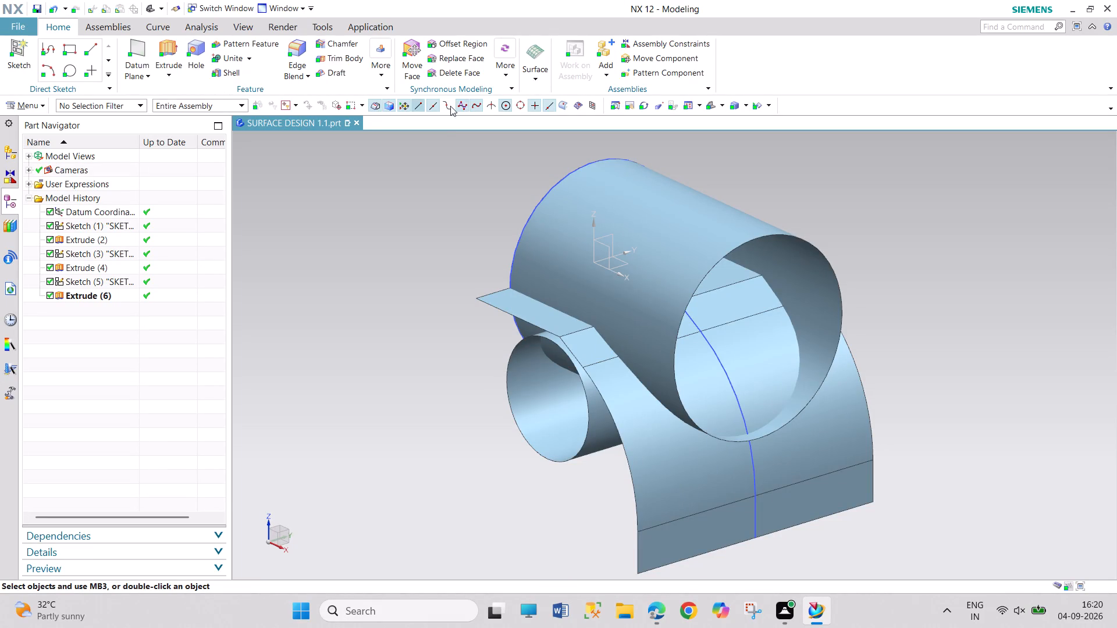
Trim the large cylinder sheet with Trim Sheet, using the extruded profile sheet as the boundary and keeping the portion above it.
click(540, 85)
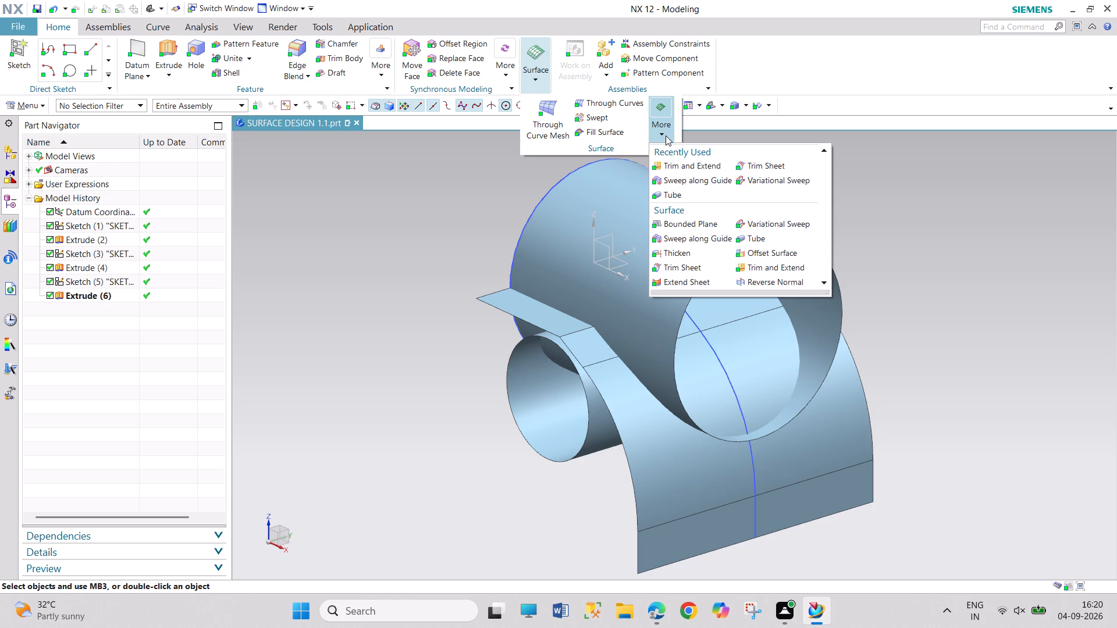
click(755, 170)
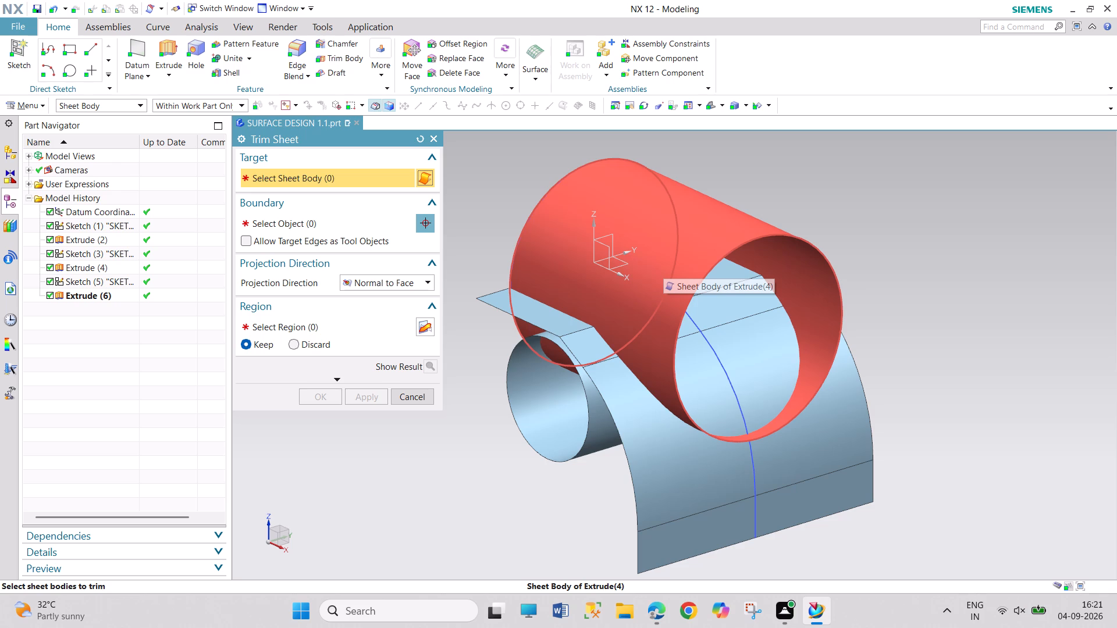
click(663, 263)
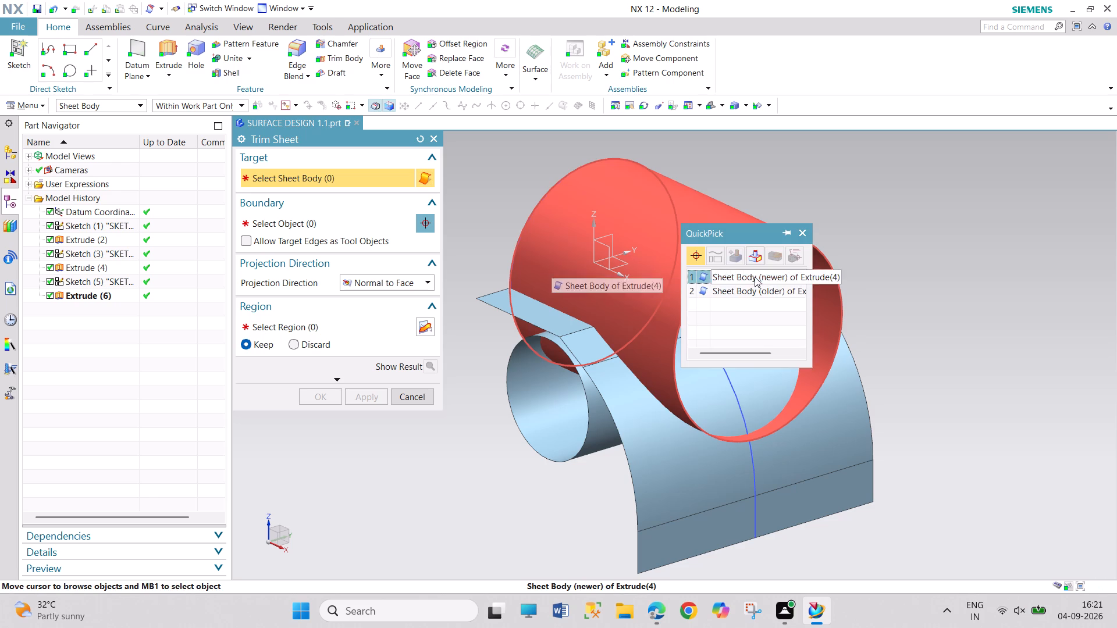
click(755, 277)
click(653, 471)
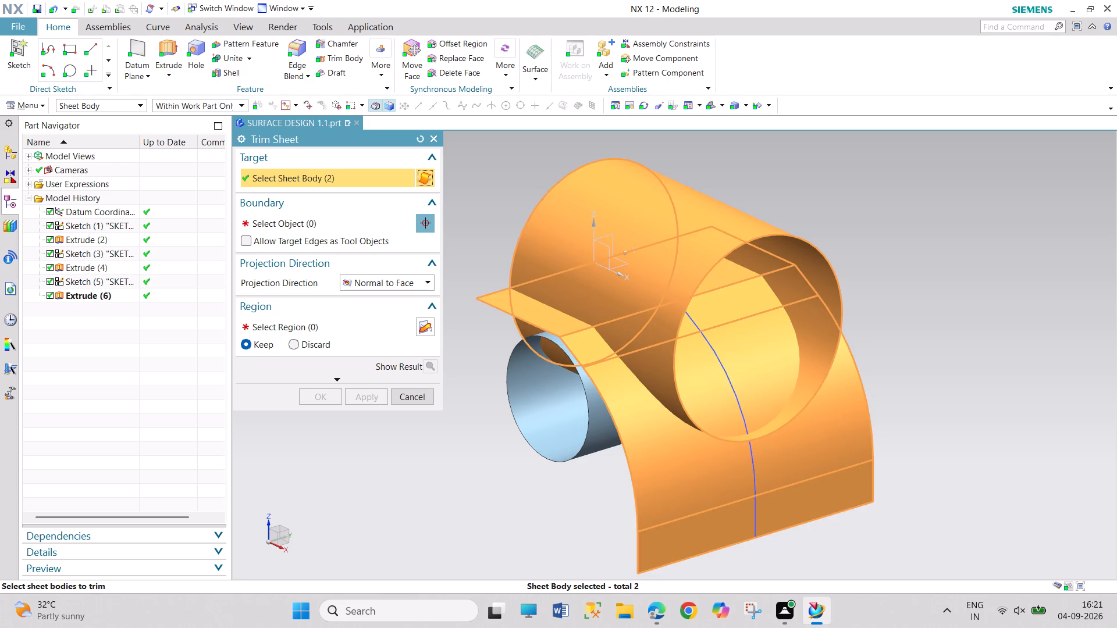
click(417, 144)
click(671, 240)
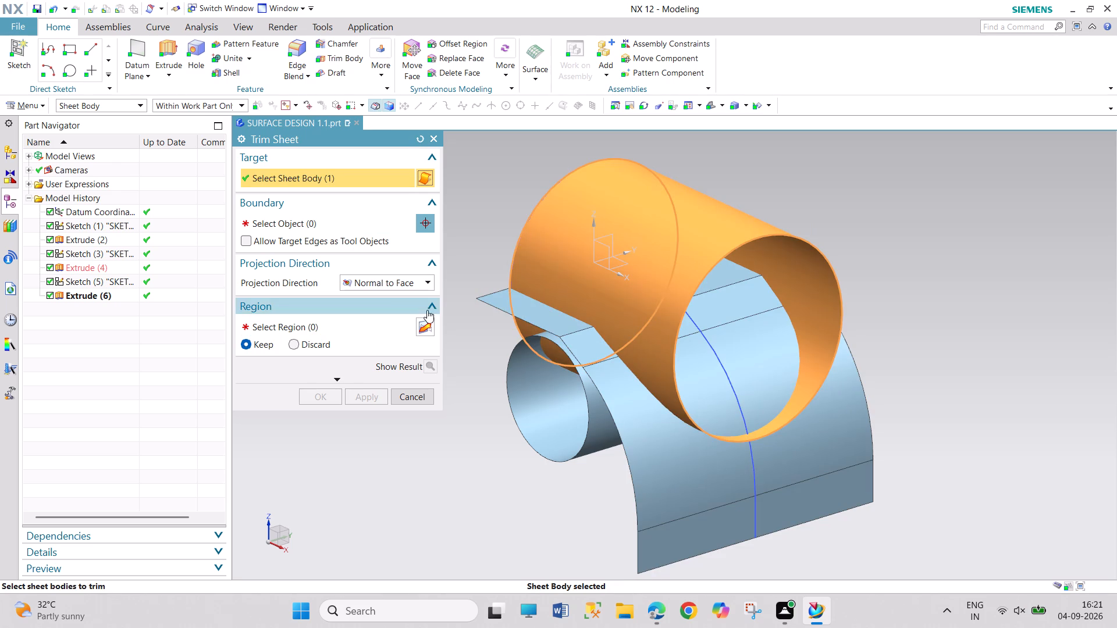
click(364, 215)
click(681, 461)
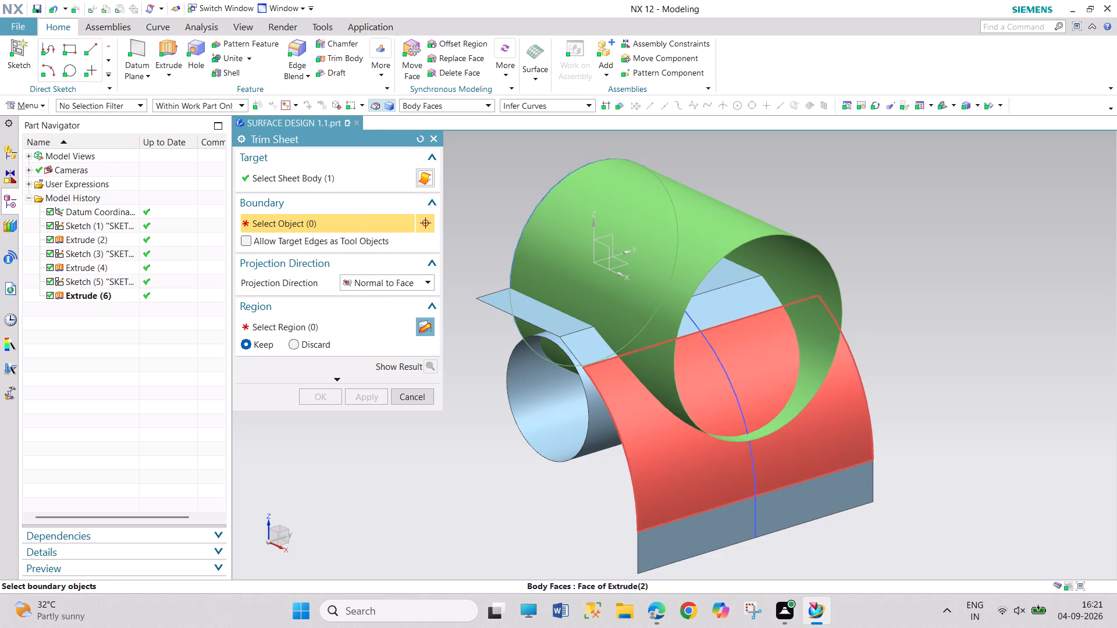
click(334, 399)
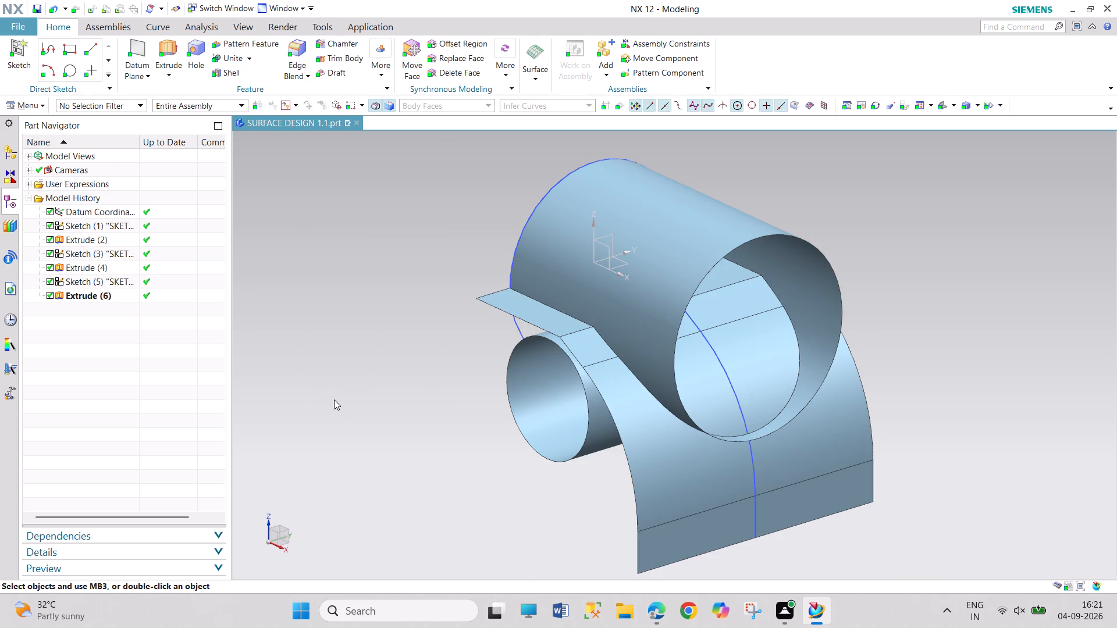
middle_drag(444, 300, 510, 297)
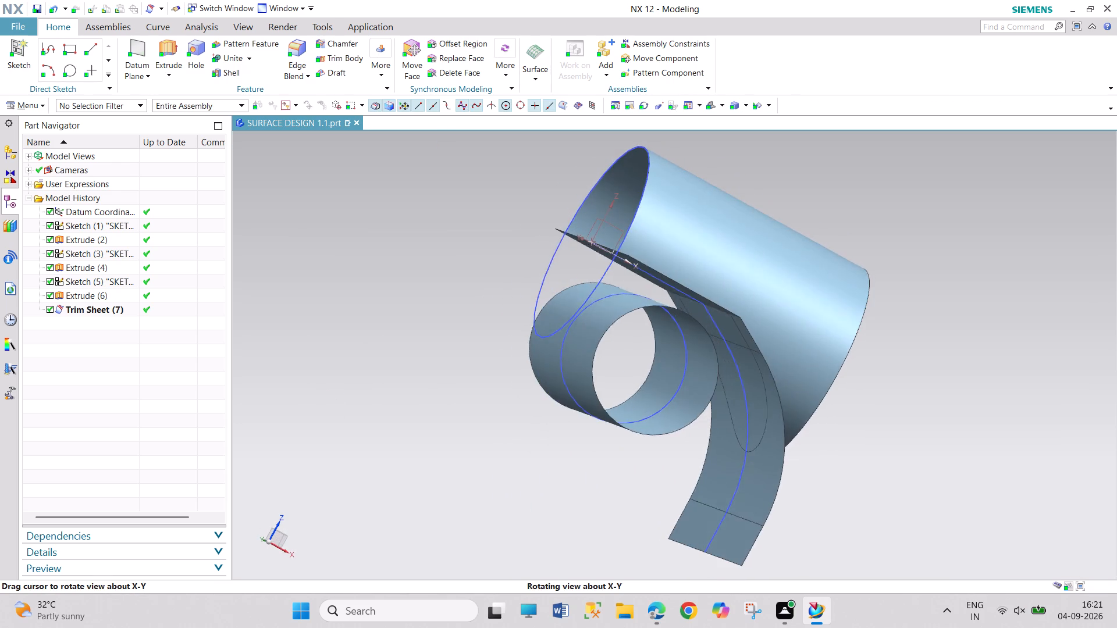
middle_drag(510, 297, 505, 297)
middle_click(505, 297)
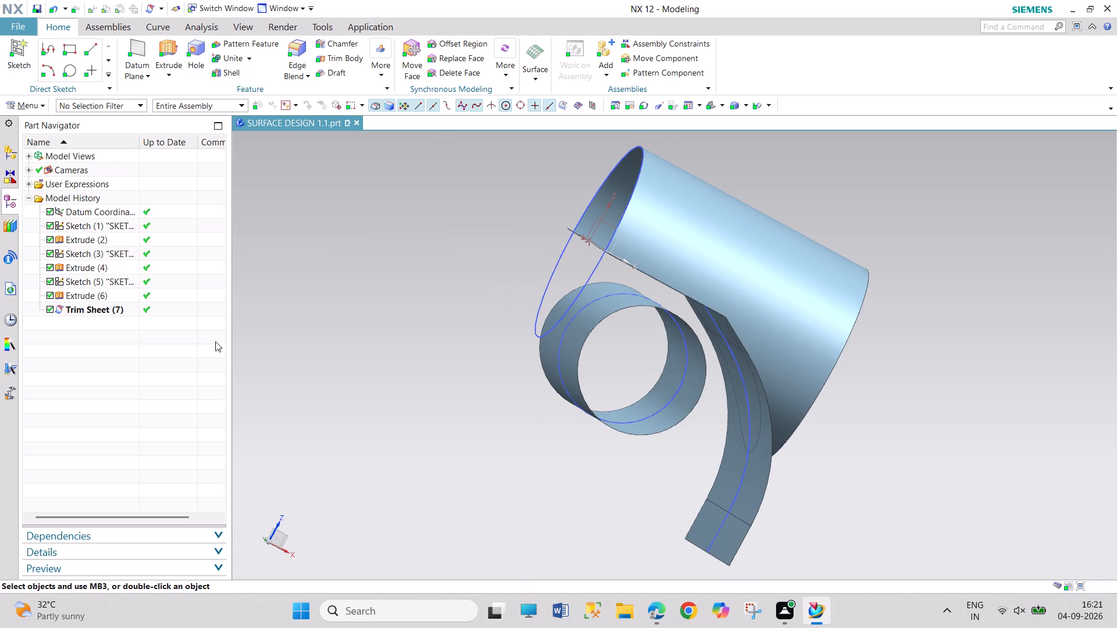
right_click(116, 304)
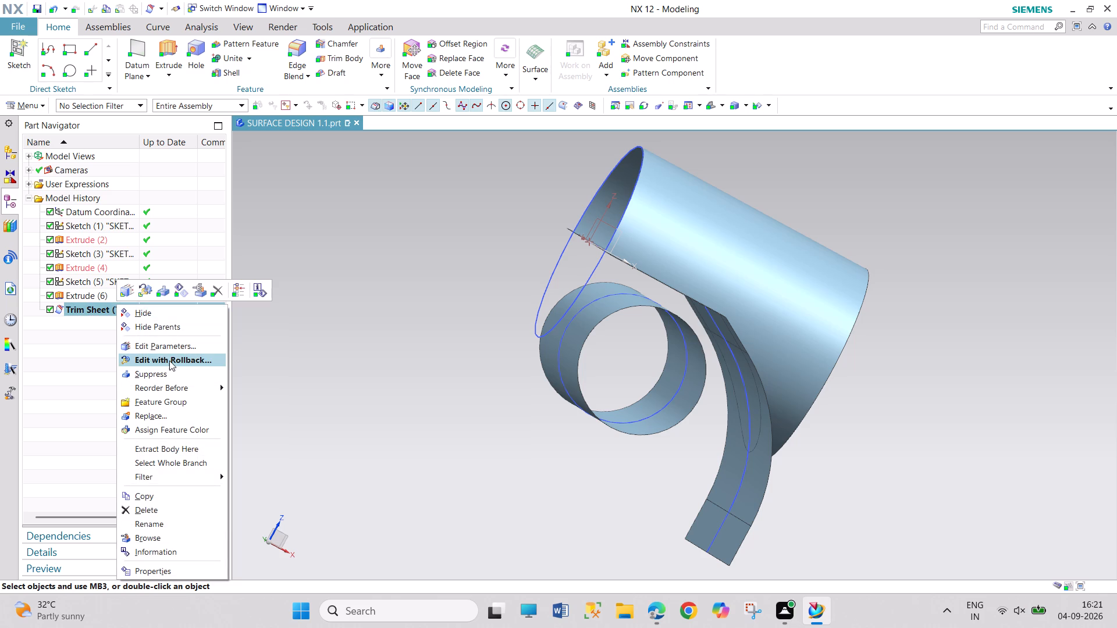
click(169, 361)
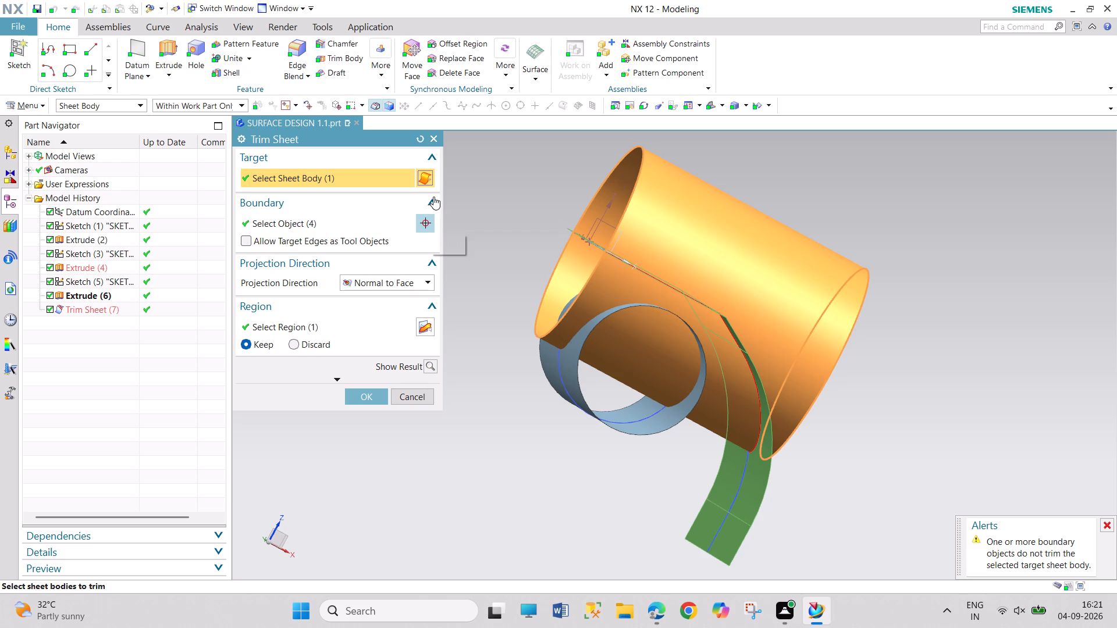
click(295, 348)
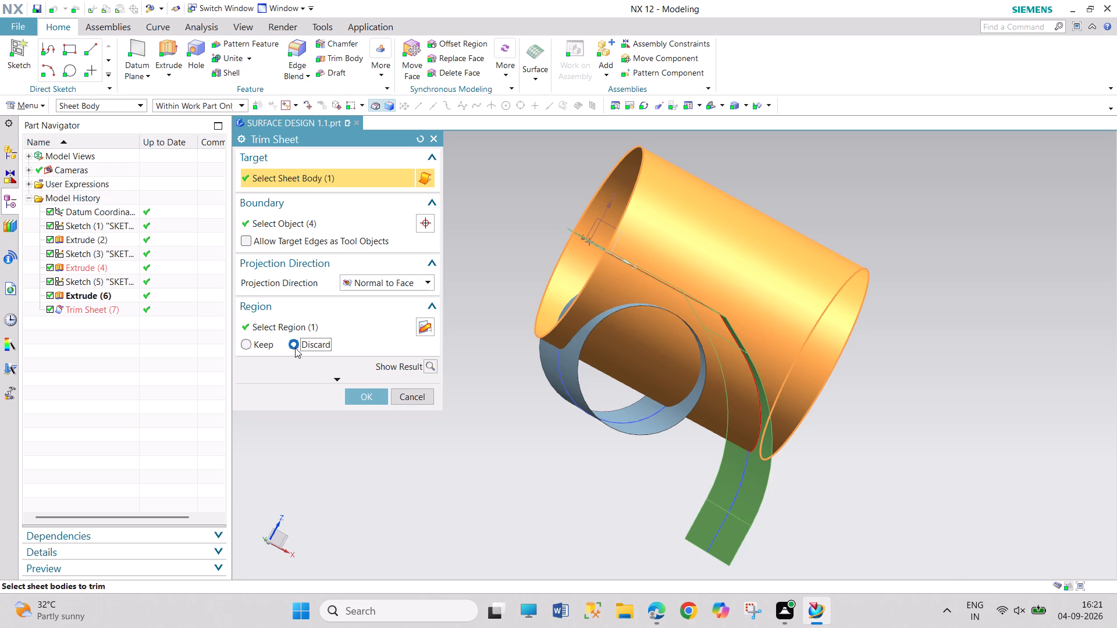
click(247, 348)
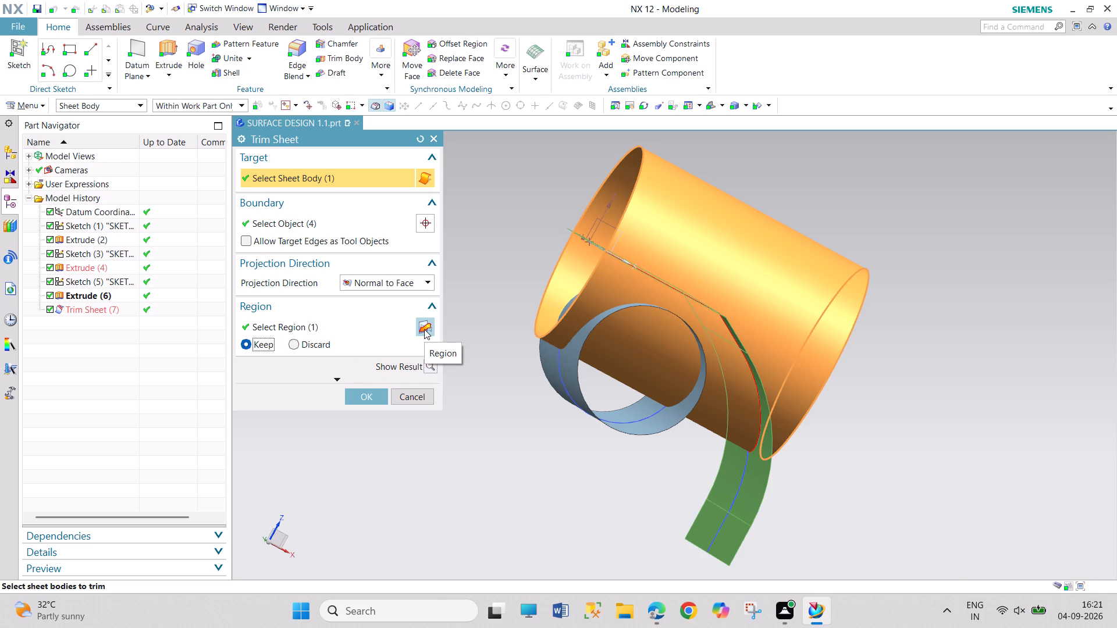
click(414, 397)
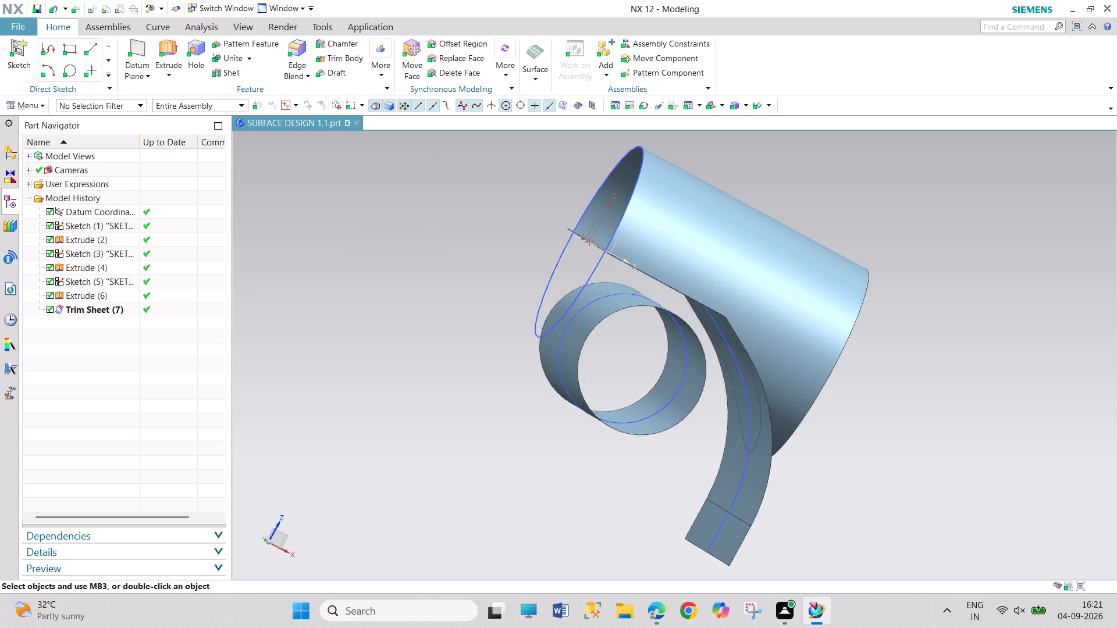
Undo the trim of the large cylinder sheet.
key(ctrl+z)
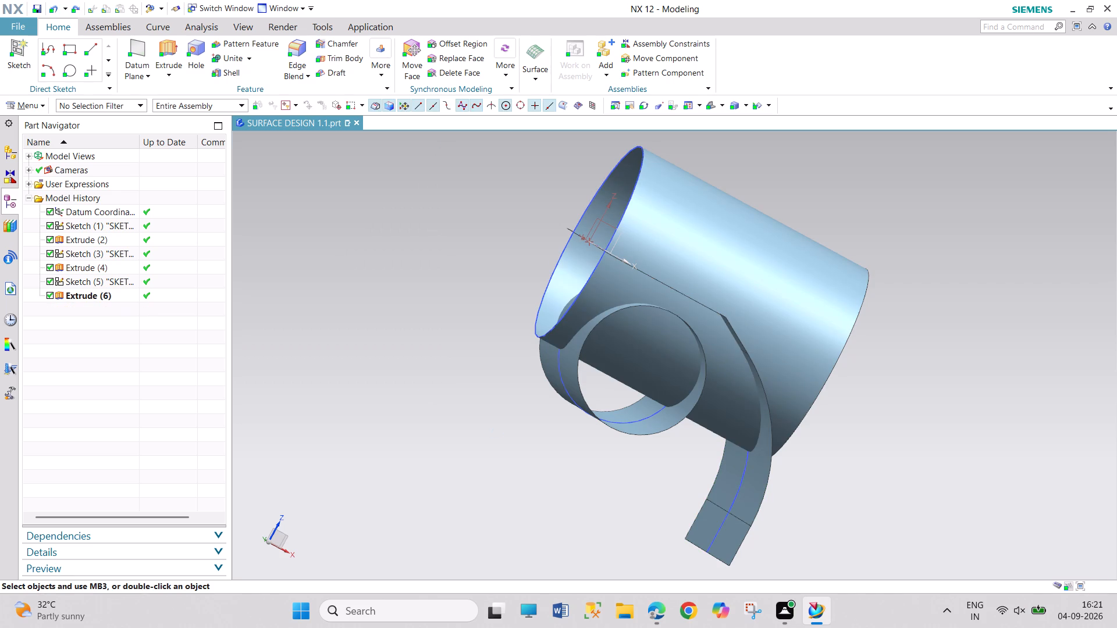
Trim the small cylinder sheet with Trim Sheet, using the large cylinder as the boundary and keeping the portion outside it.
click(538, 83)
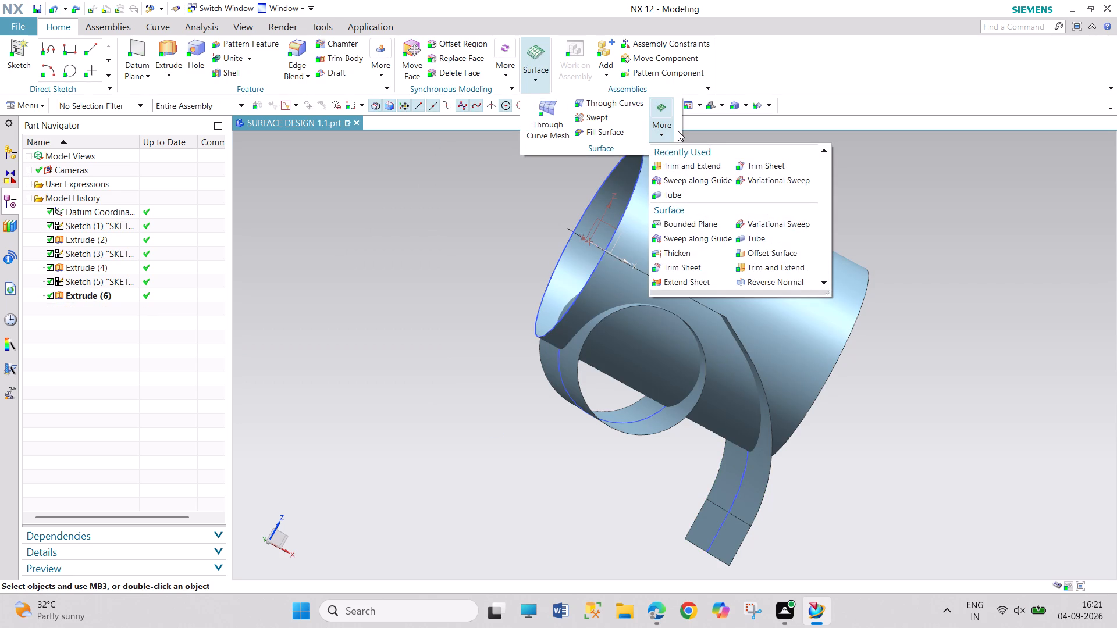
click(777, 170)
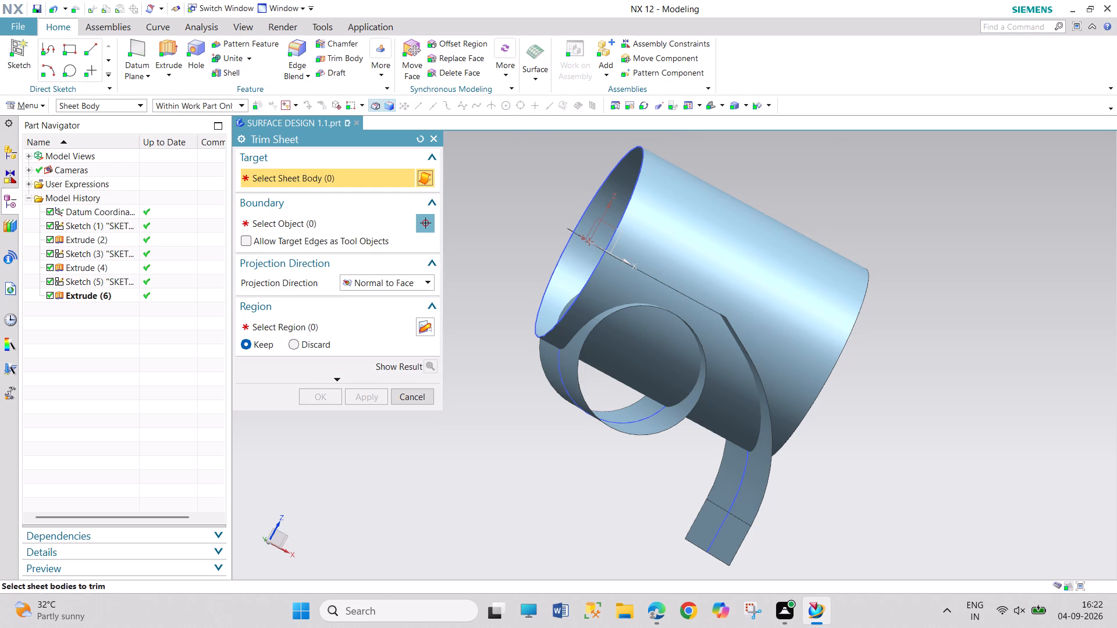
middle_drag(489, 362, 504, 376)
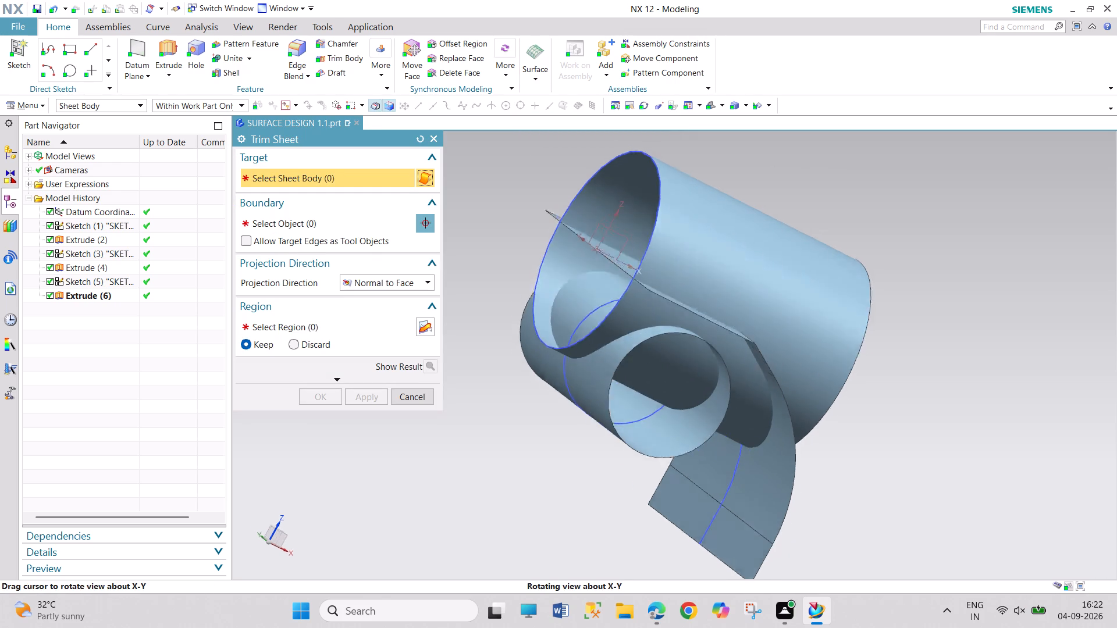
middle_drag(504, 376, 500, 380)
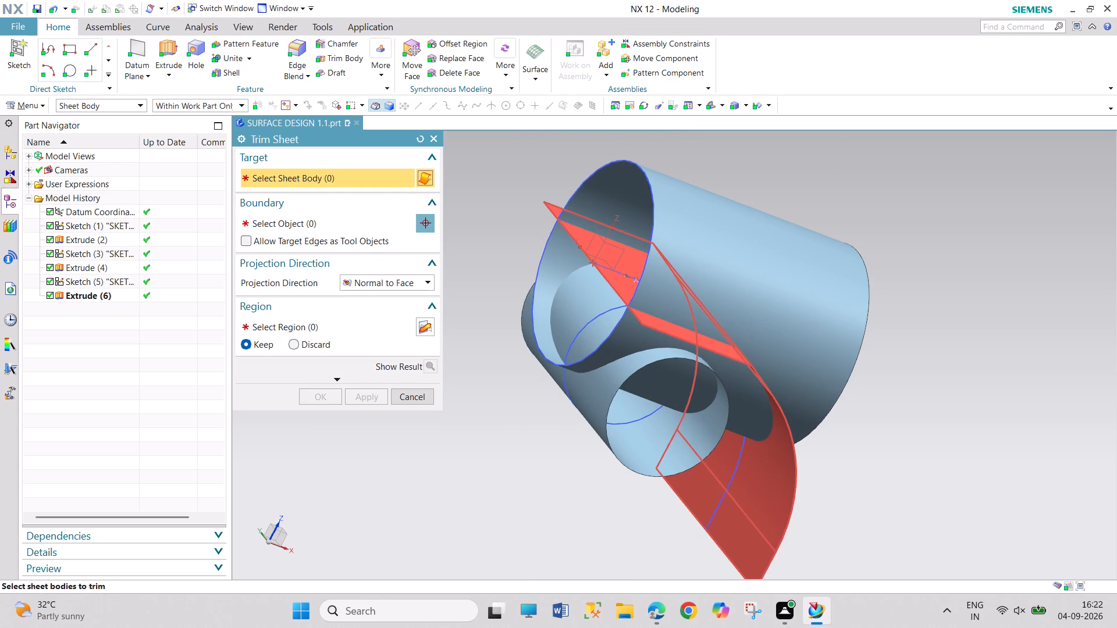
click(593, 420)
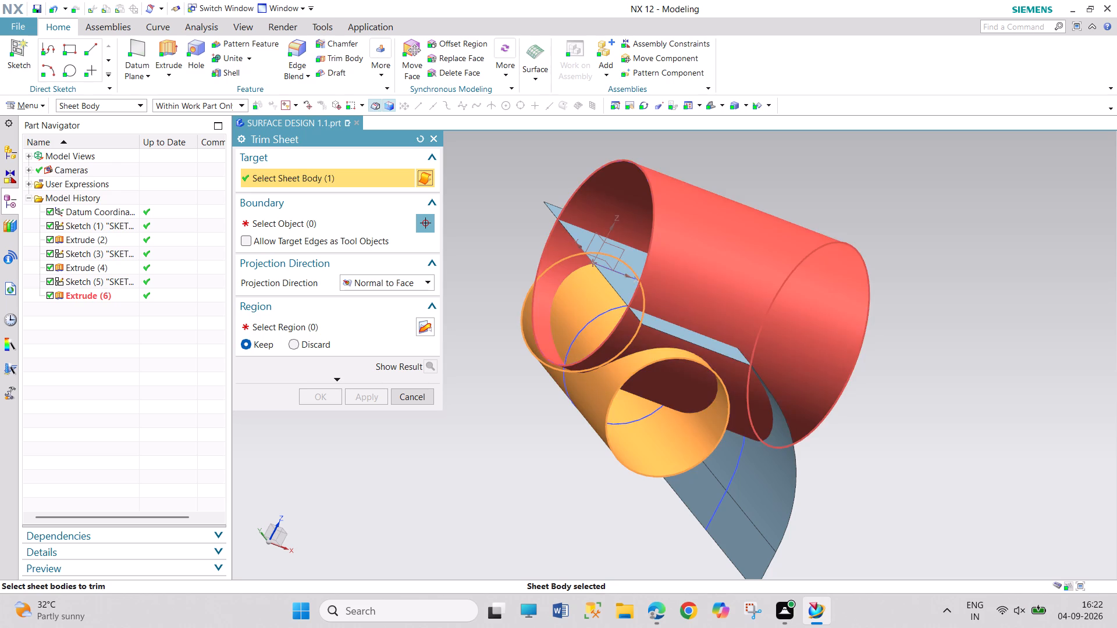
click(360, 224)
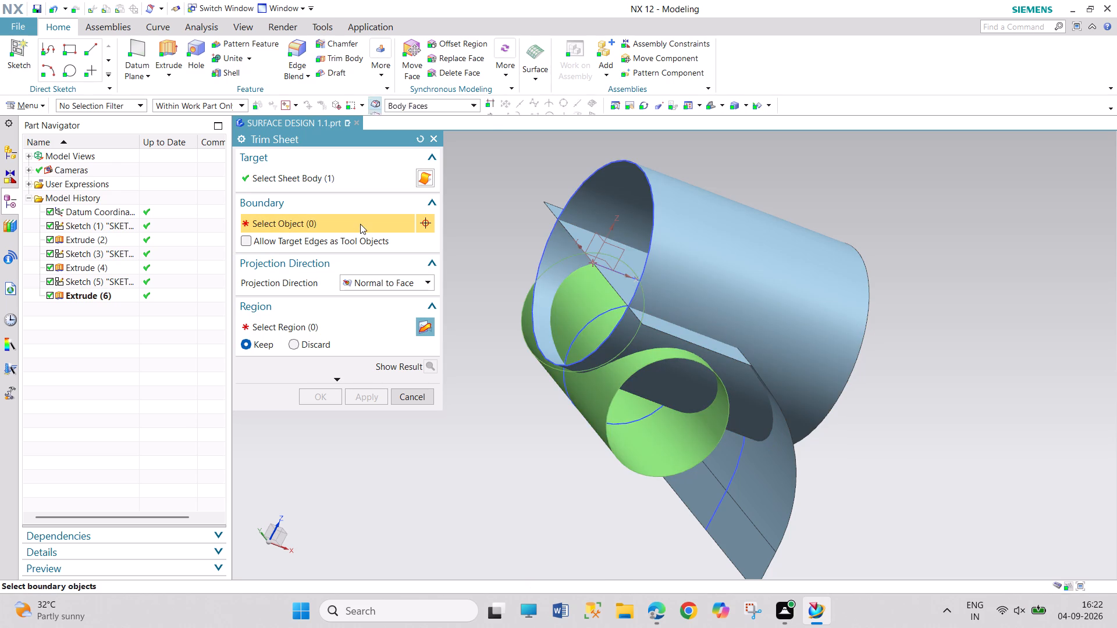
click(693, 259)
click(318, 394)
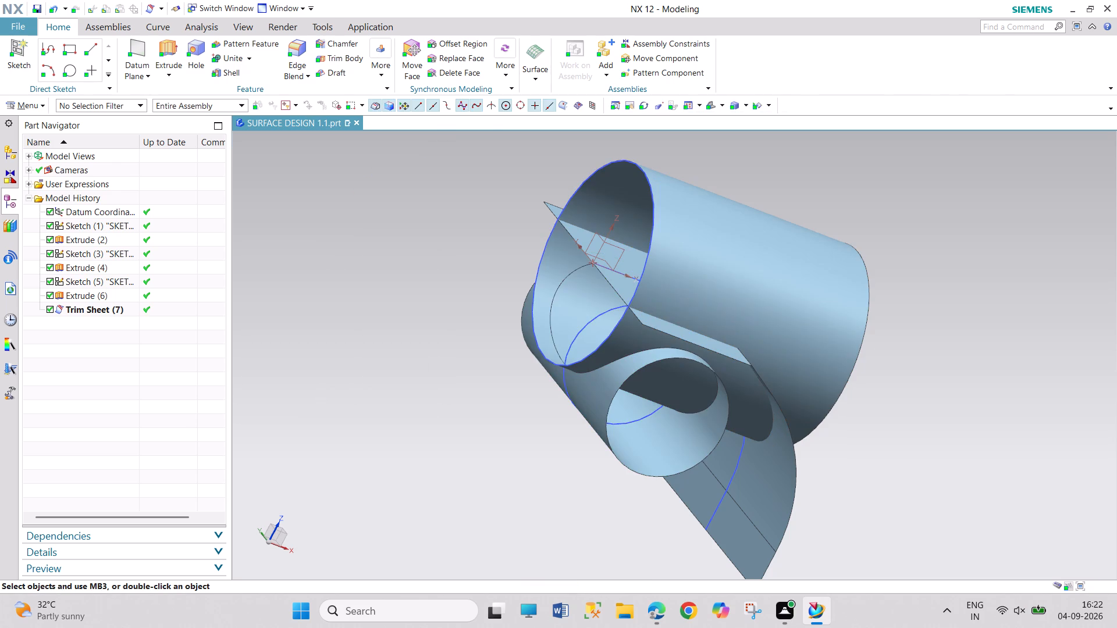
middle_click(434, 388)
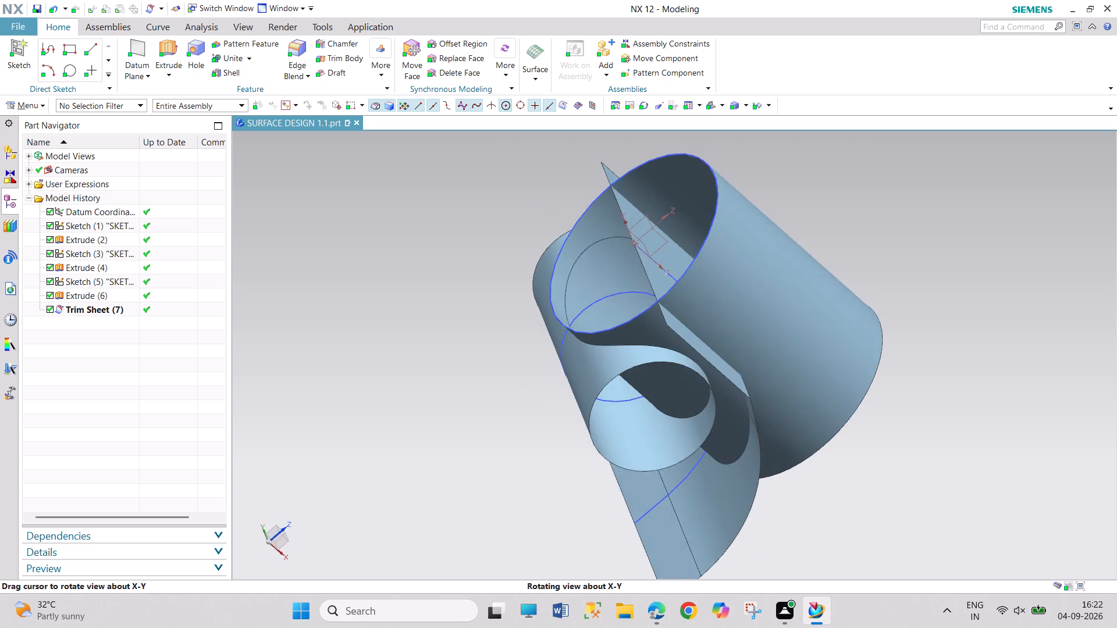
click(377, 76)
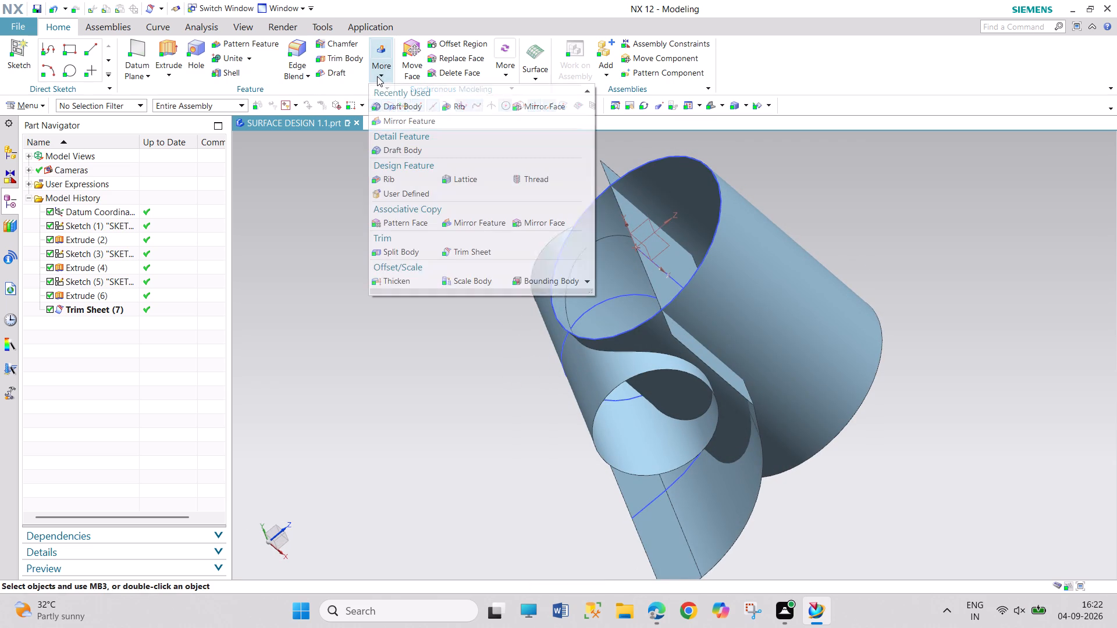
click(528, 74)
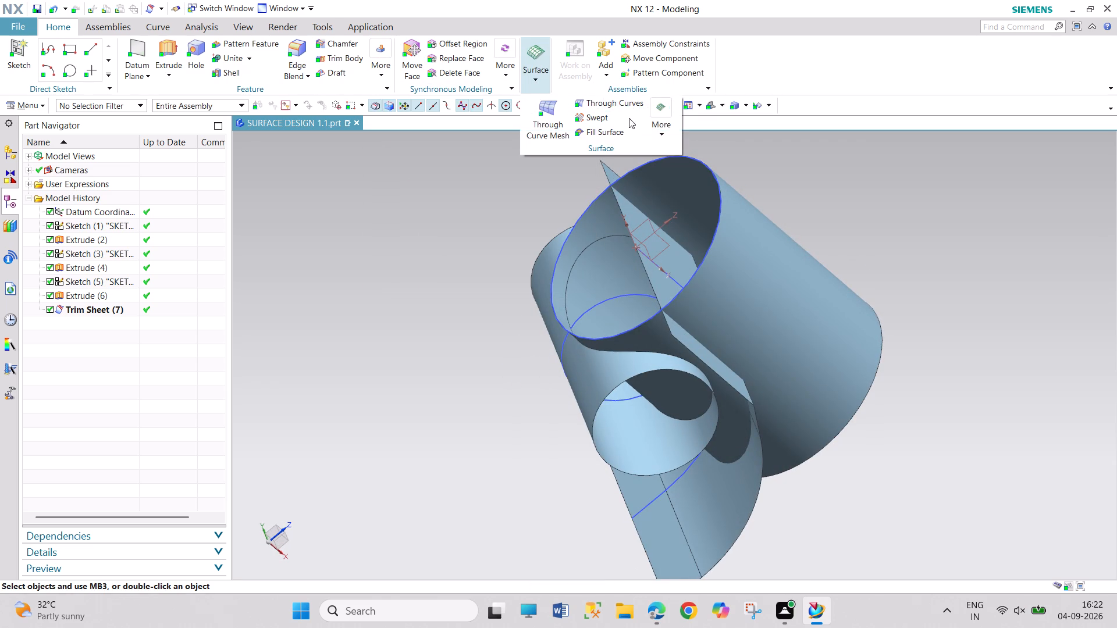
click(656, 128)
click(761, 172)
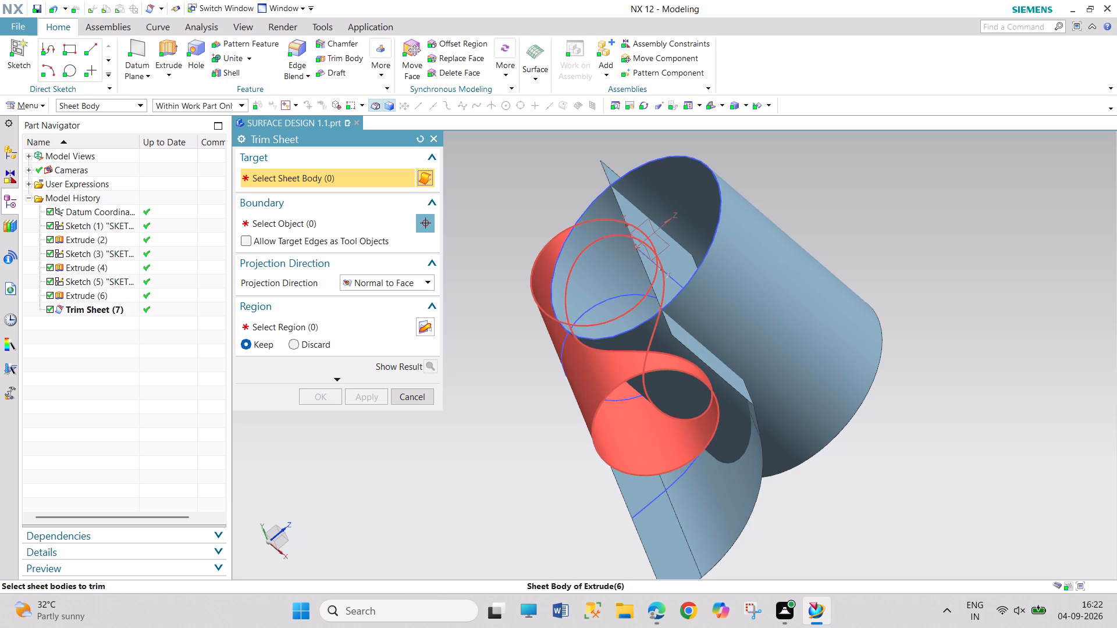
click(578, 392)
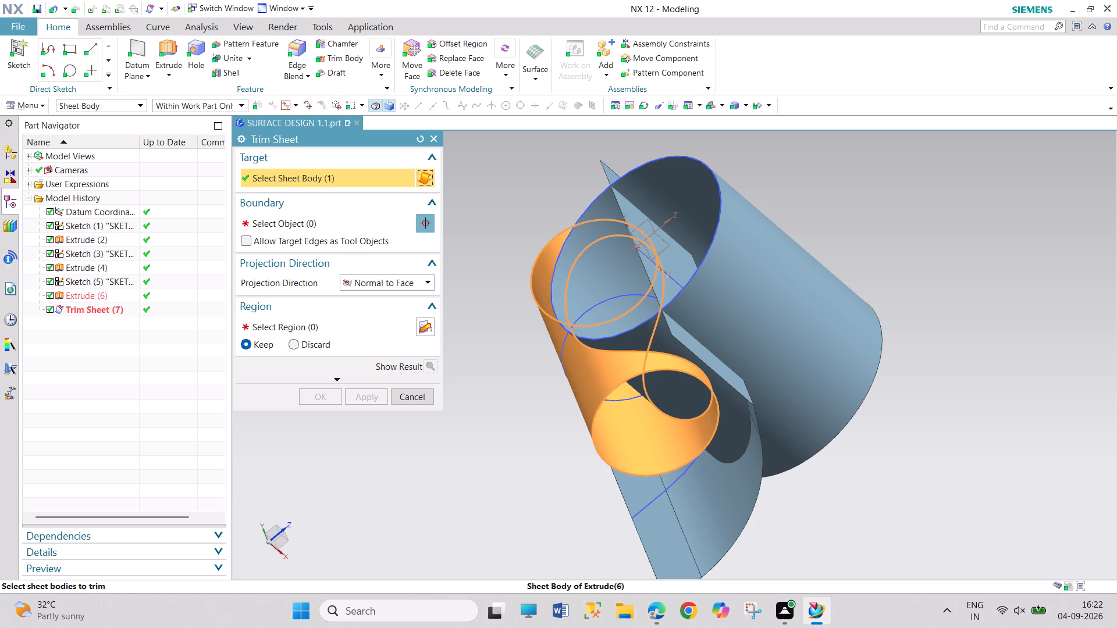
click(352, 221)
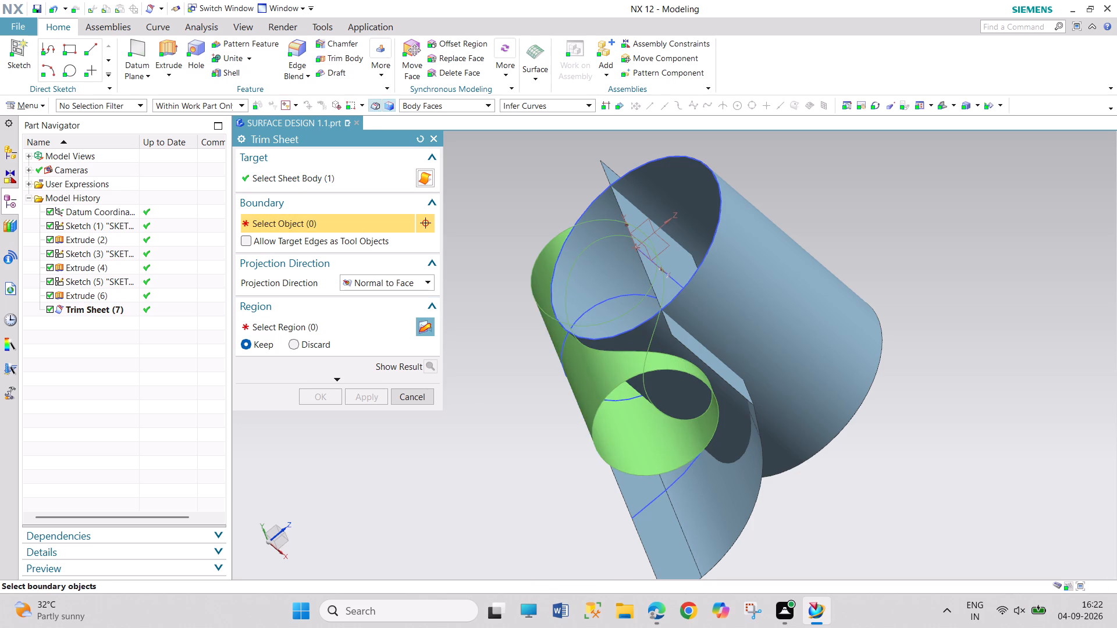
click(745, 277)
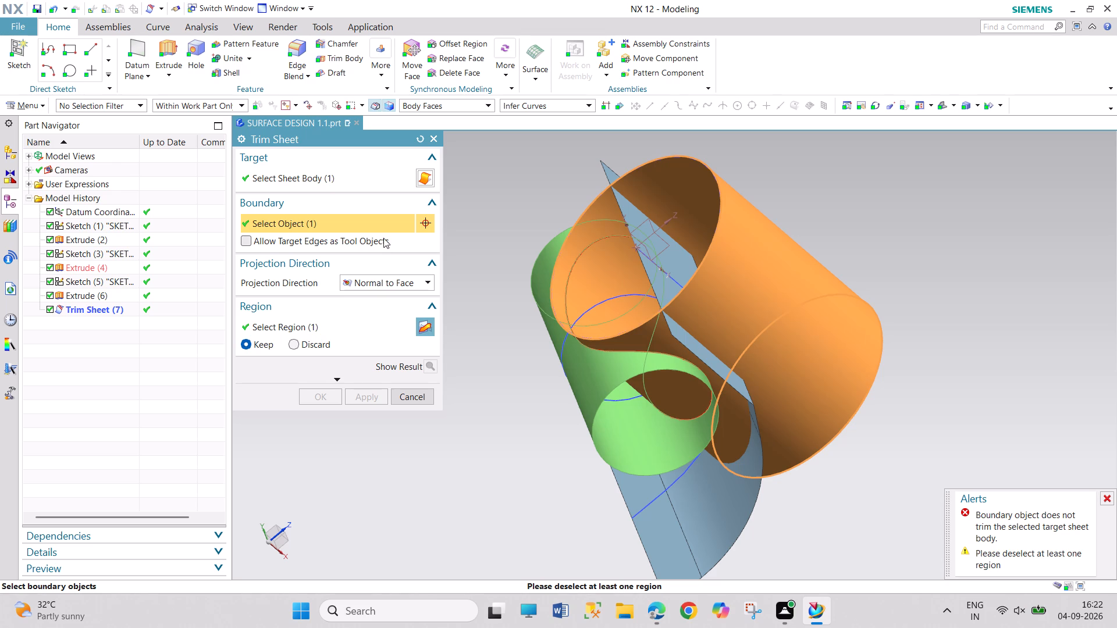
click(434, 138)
Trim the large cylinder sheet with the extruded profile sheet as the boundary, keeping the cylinder portion above the profile.
click(527, 81)
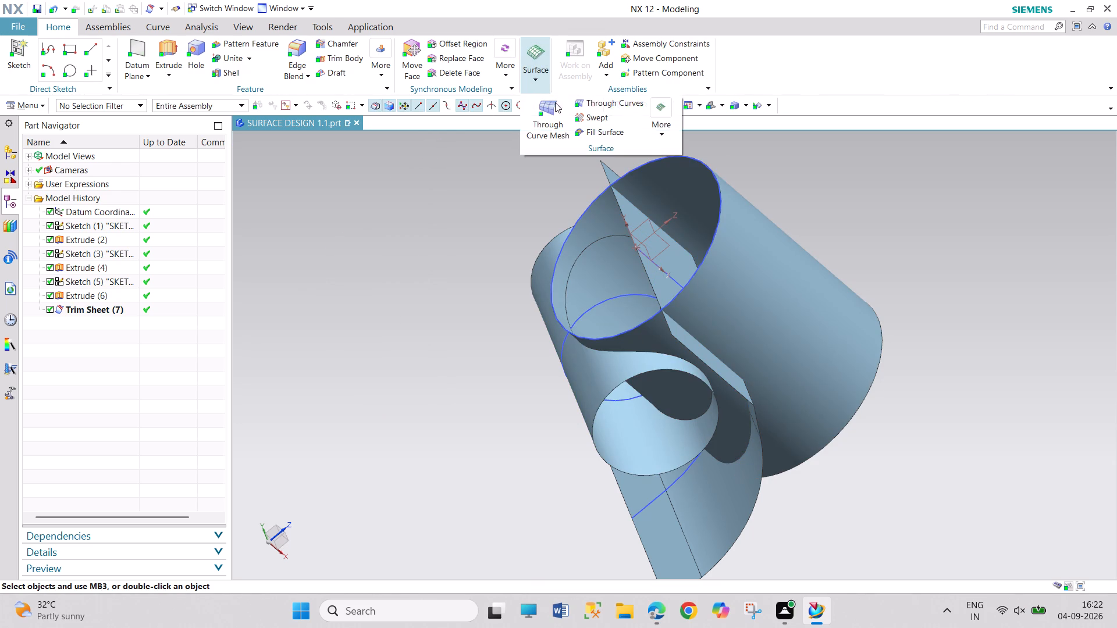
click(658, 120)
click(769, 170)
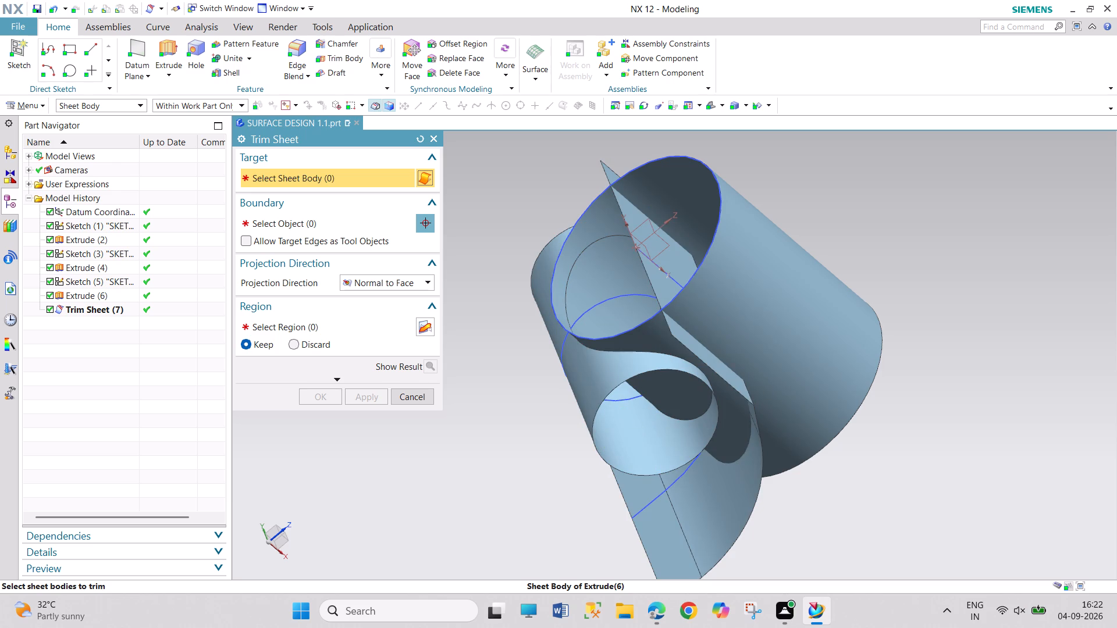
click(746, 287)
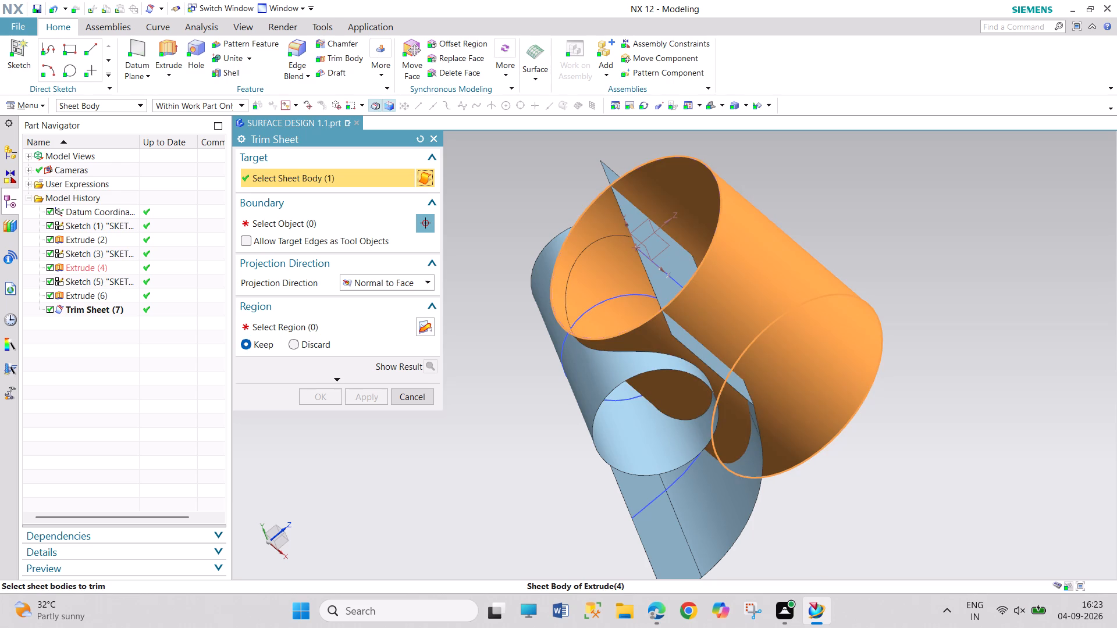
click(367, 222)
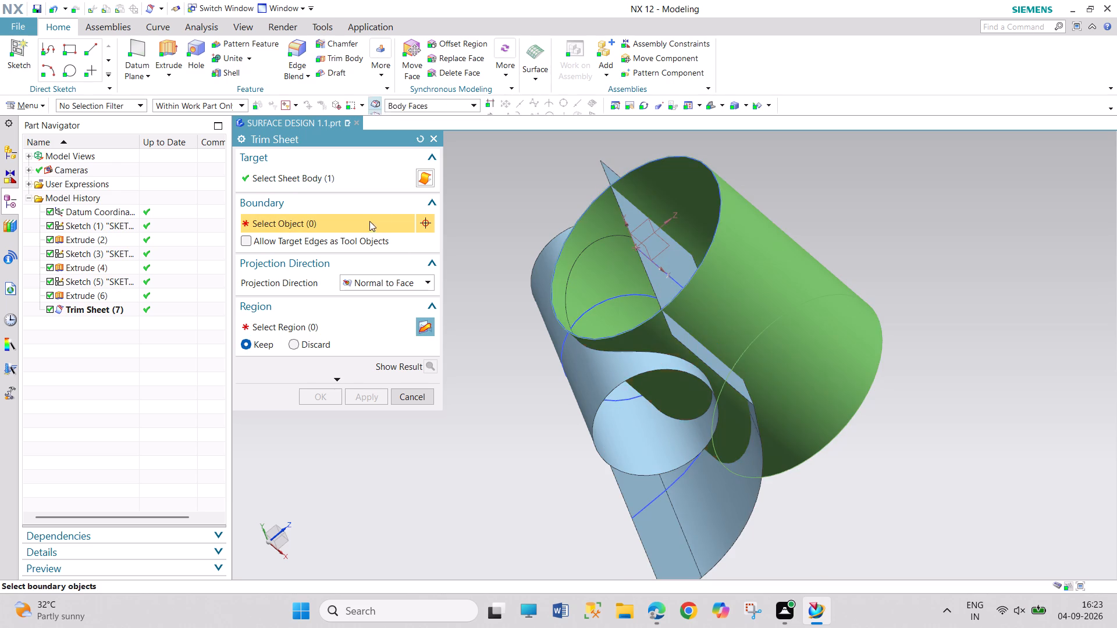
click(661, 258)
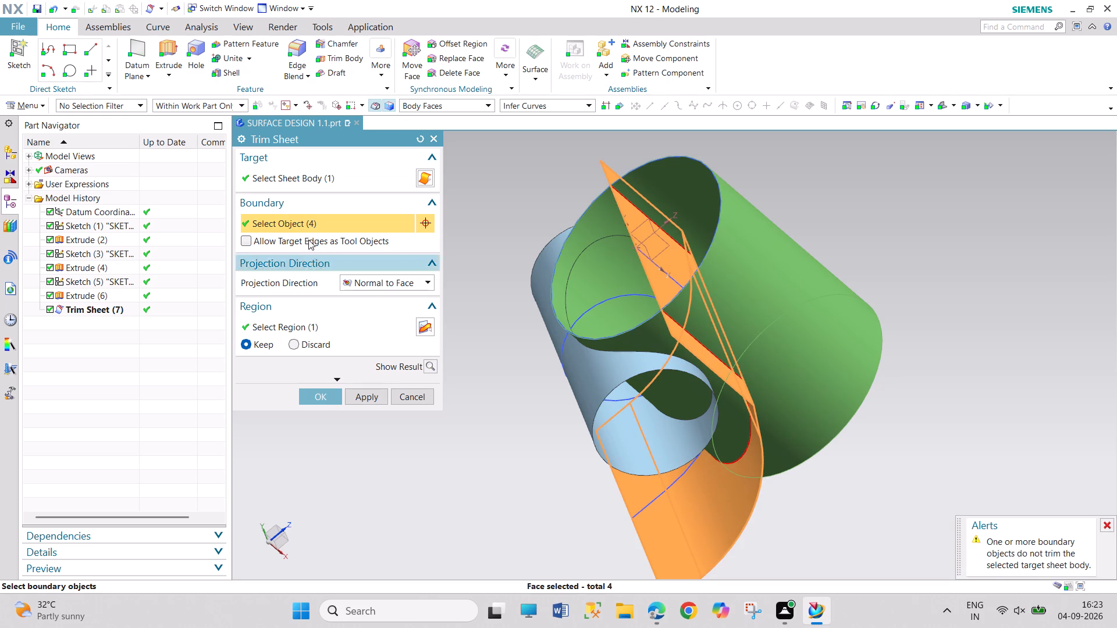
click(325, 397)
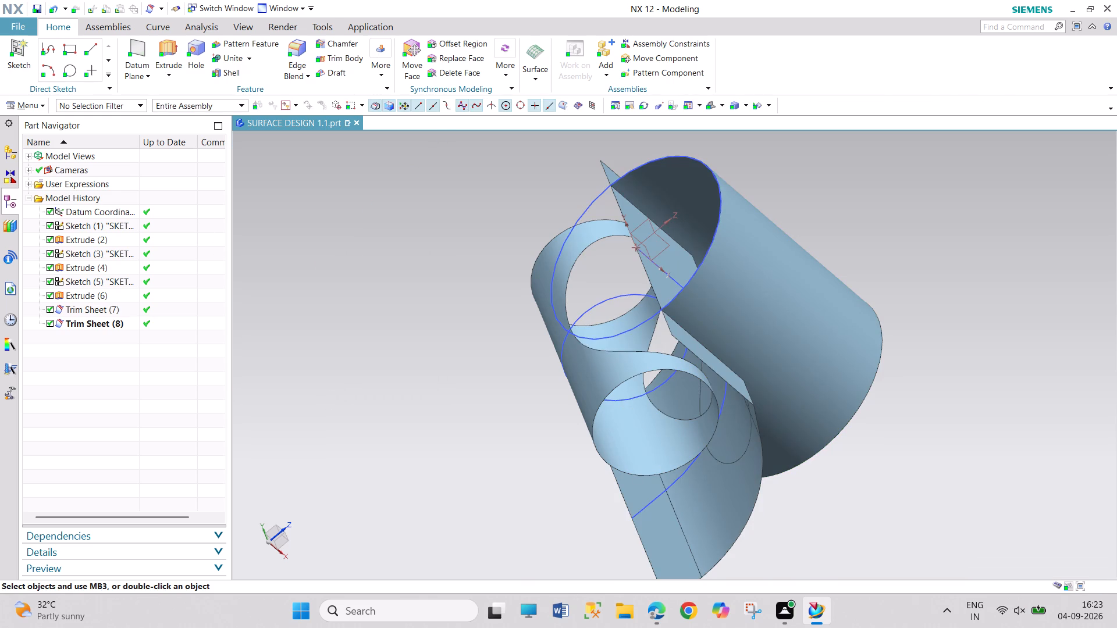
Examine the trimmed small cylinder, large cylinder and profile sheets from several angles.
middle_drag(414, 376, 426, 369)
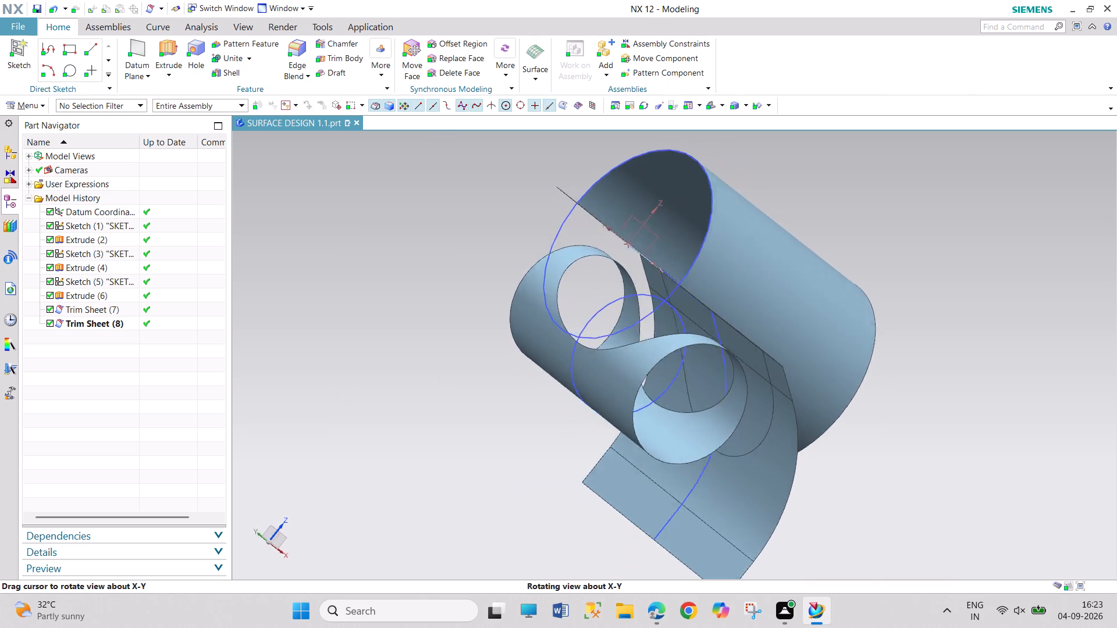
middle_drag(426, 369, 400, 360)
scroll(400, 360, up, 1)
middle_drag(419, 364, 450, 372)
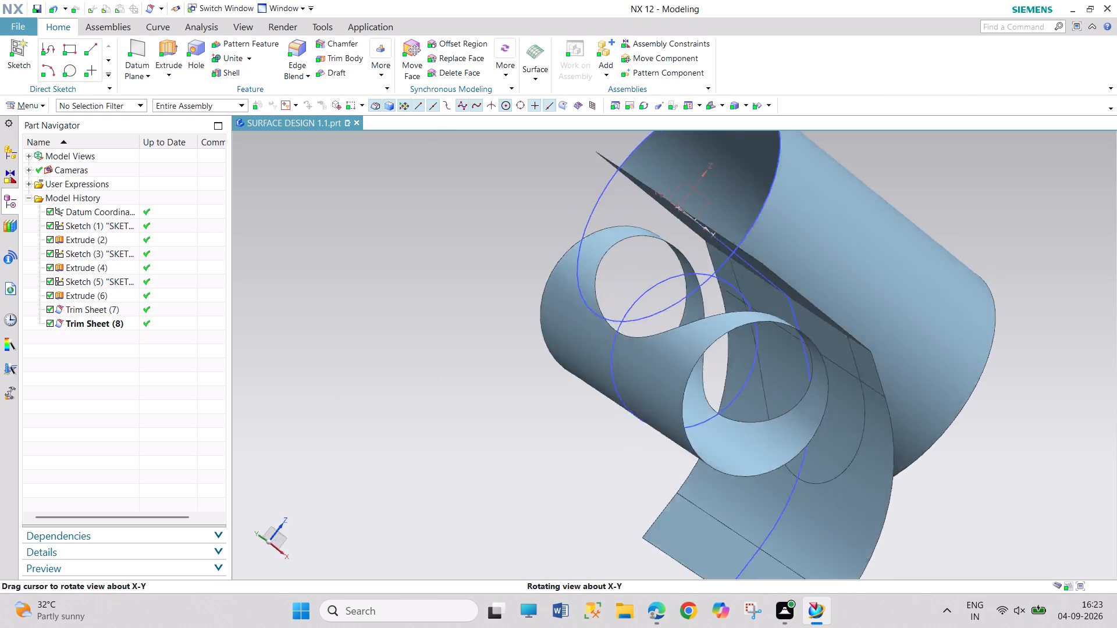
middle_drag(450, 372, 433, 346)
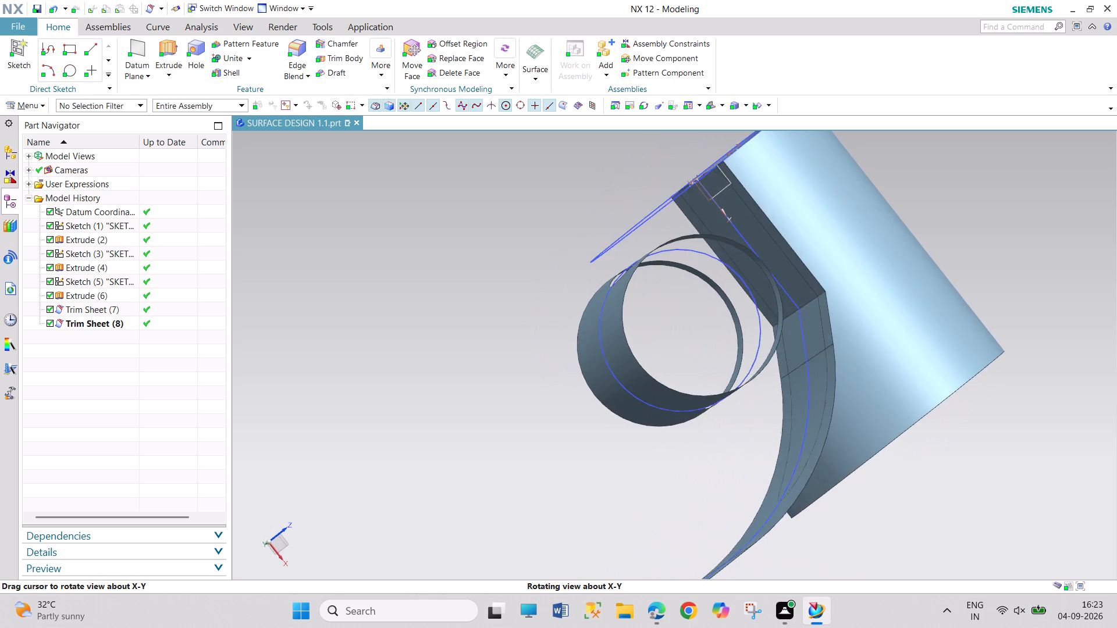
middle_drag(433, 346, 447, 411)
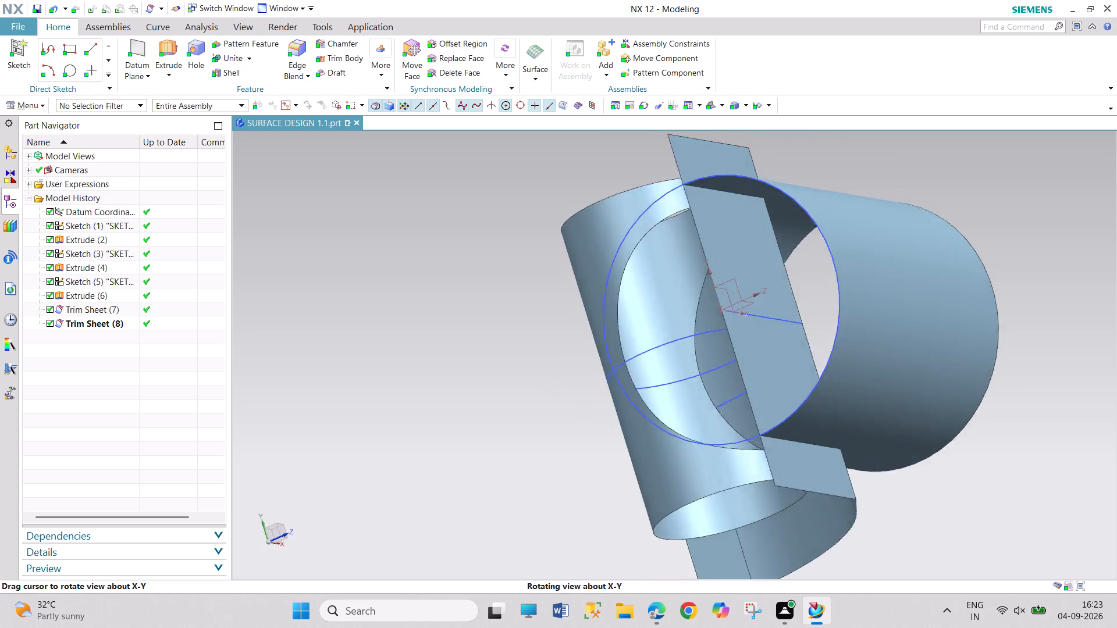
middle_drag(447, 411, 439, 363)
middle_click(439, 363)
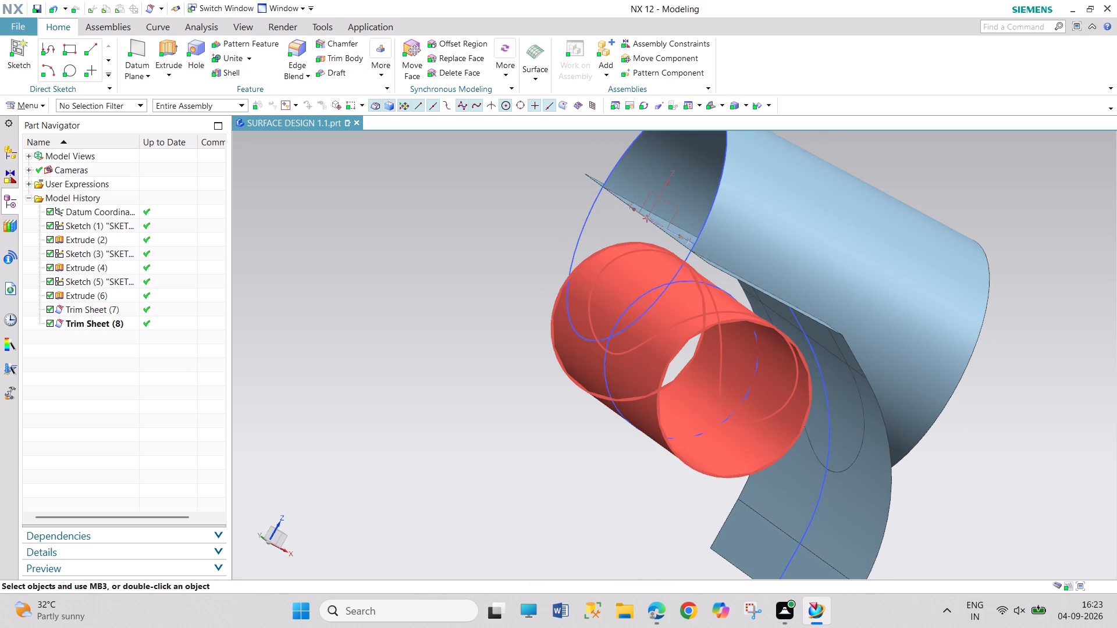
middle_click(639, 480)
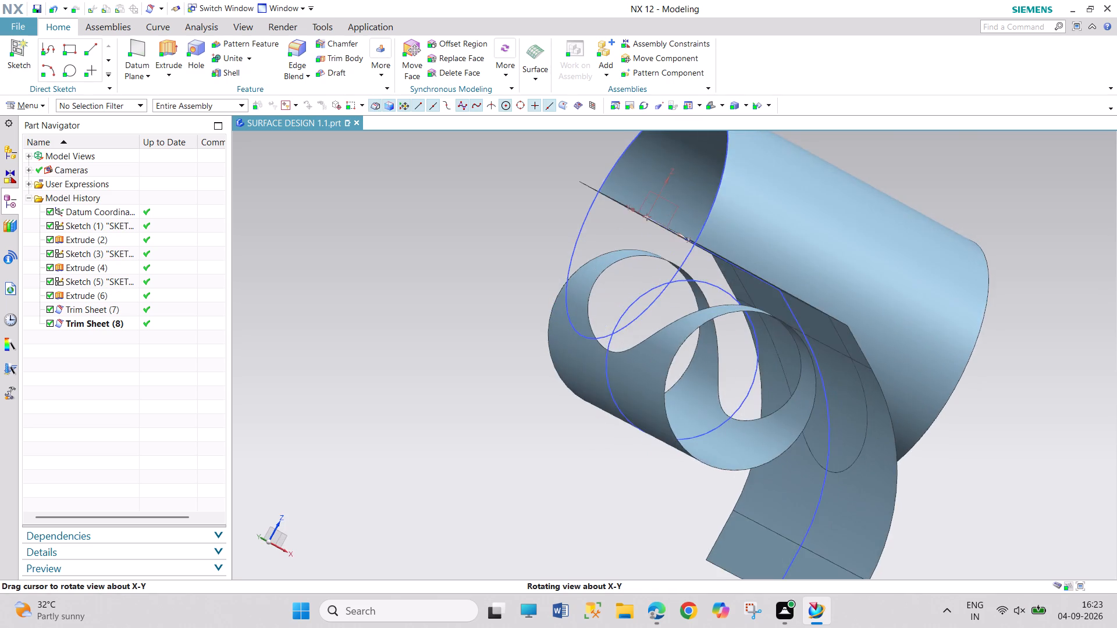
middle_drag(645, 477, 641, 458)
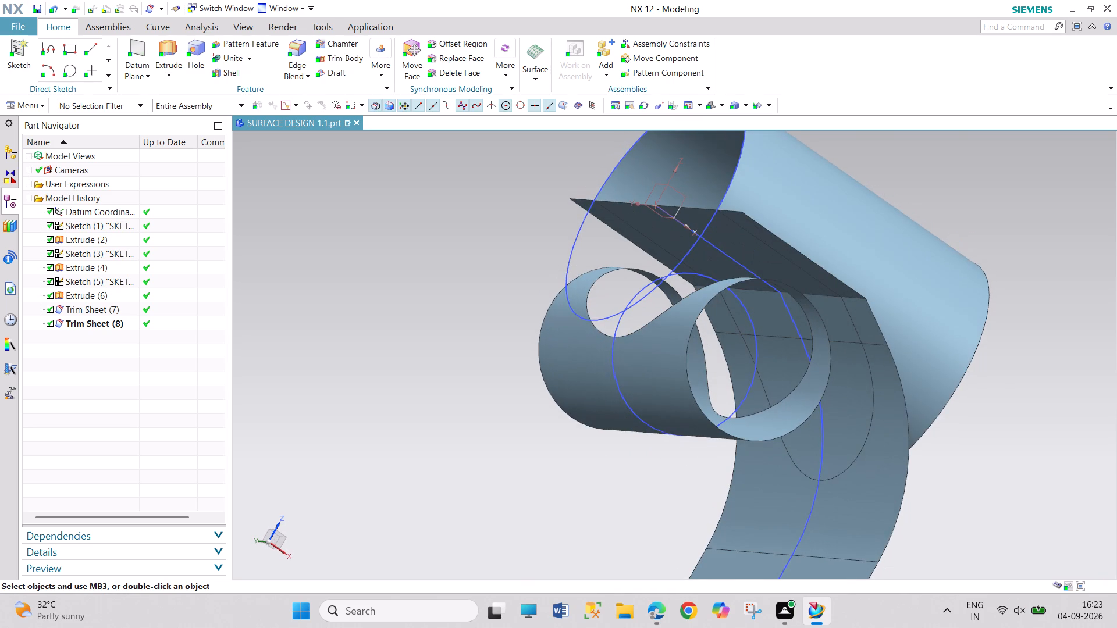
middle_drag(638, 456, 611, 450)
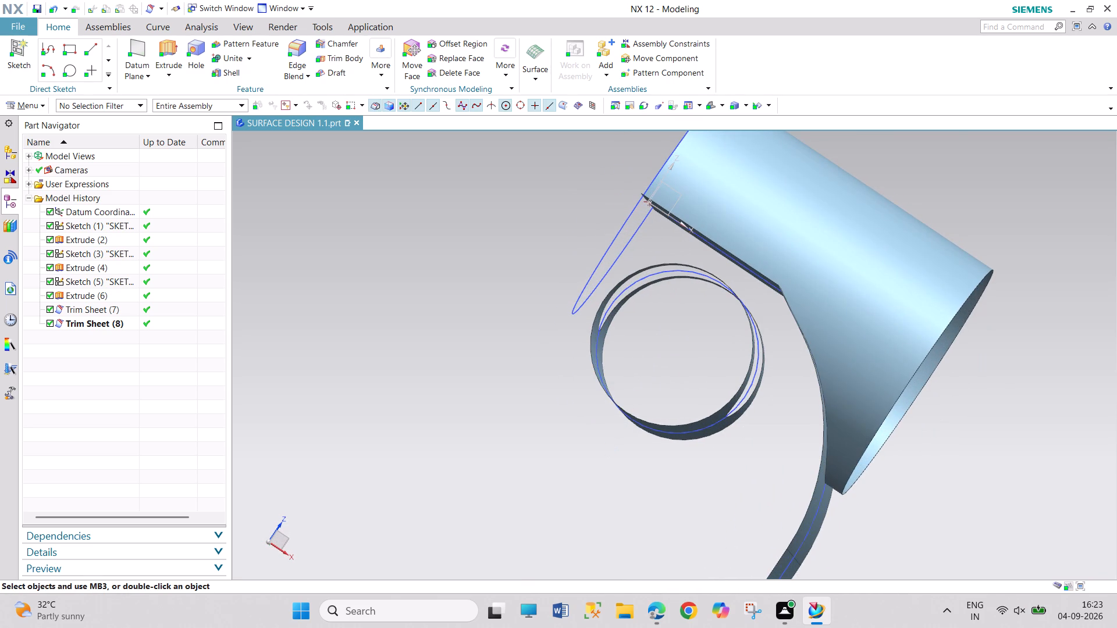
Undo the trims of the large and small cylinder sheets and the extrusion of the small cylinder.
key(ctrl+z)
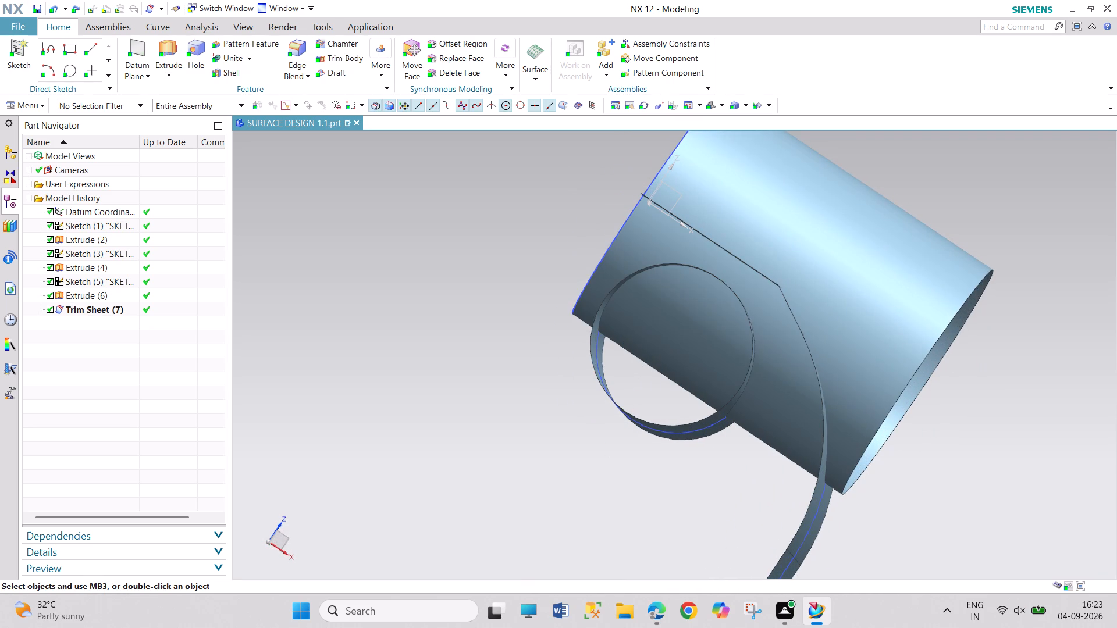
key(ctrl+z)
key(ctrl+z)
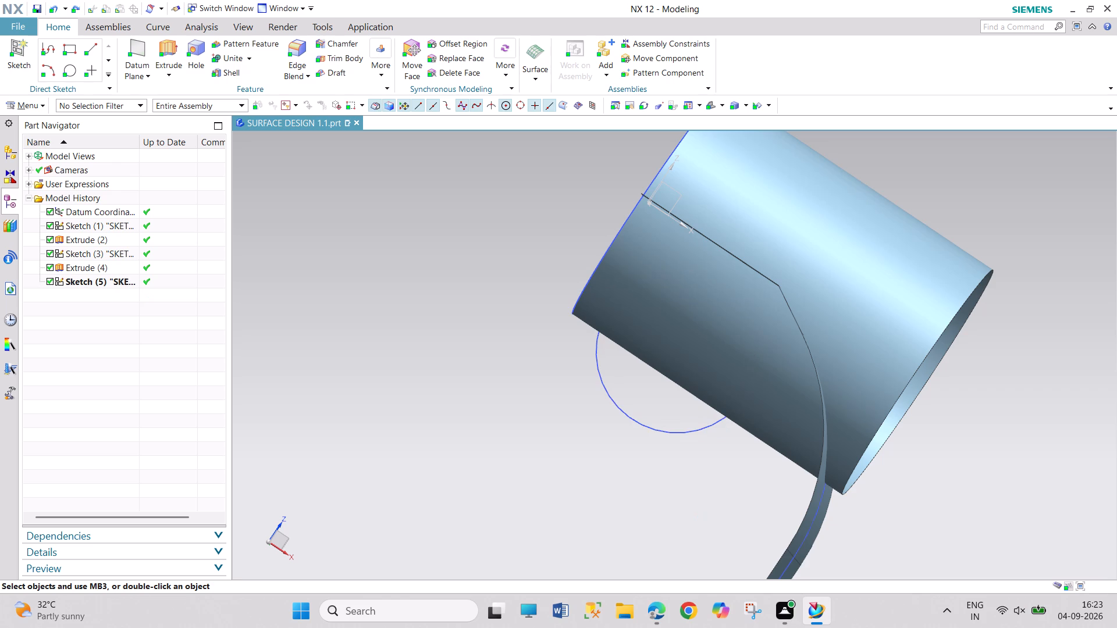
Extrude the small circle sketch as a sheet body with a symmetric distance of 30 mm.
middle_drag(532, 401, 567, 433)
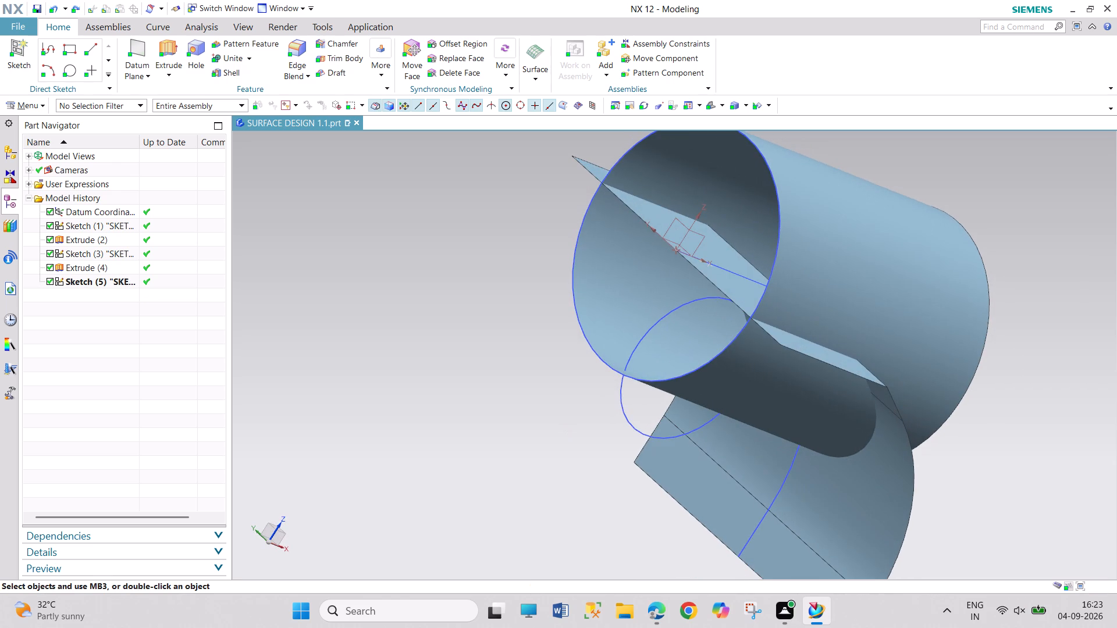
click(173, 48)
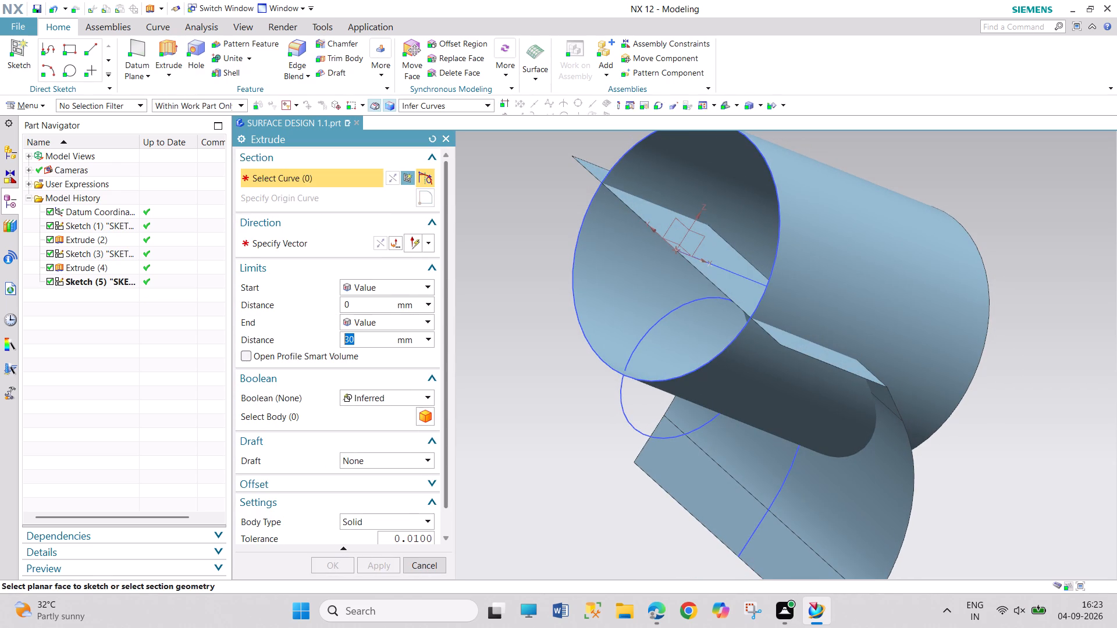
click(624, 417)
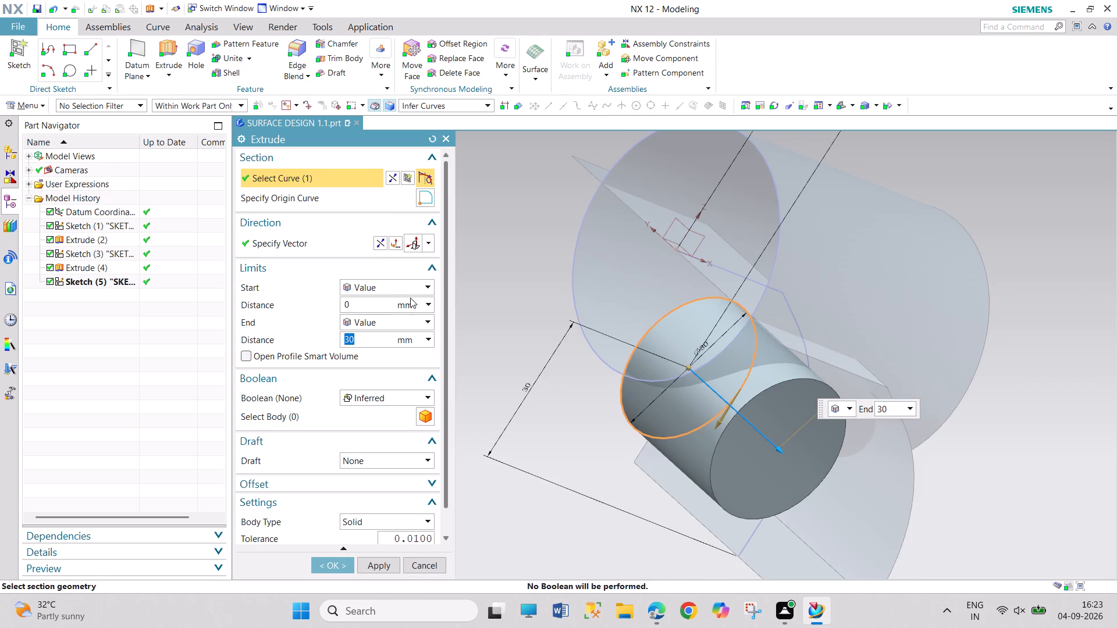
click(410, 291)
click(409, 316)
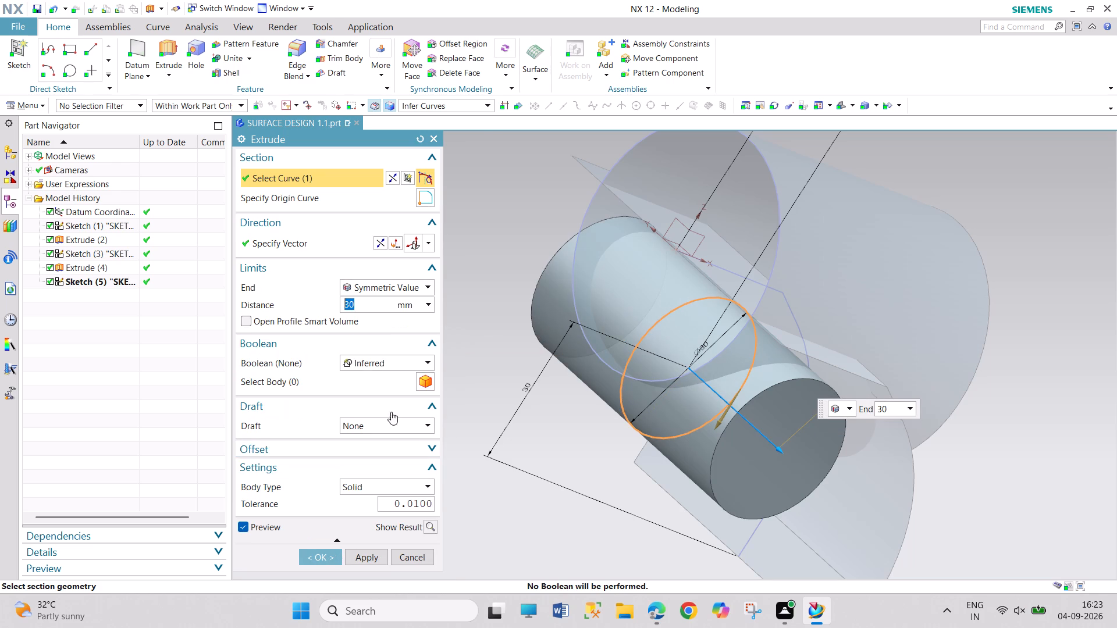
click(399, 371)
click(404, 483)
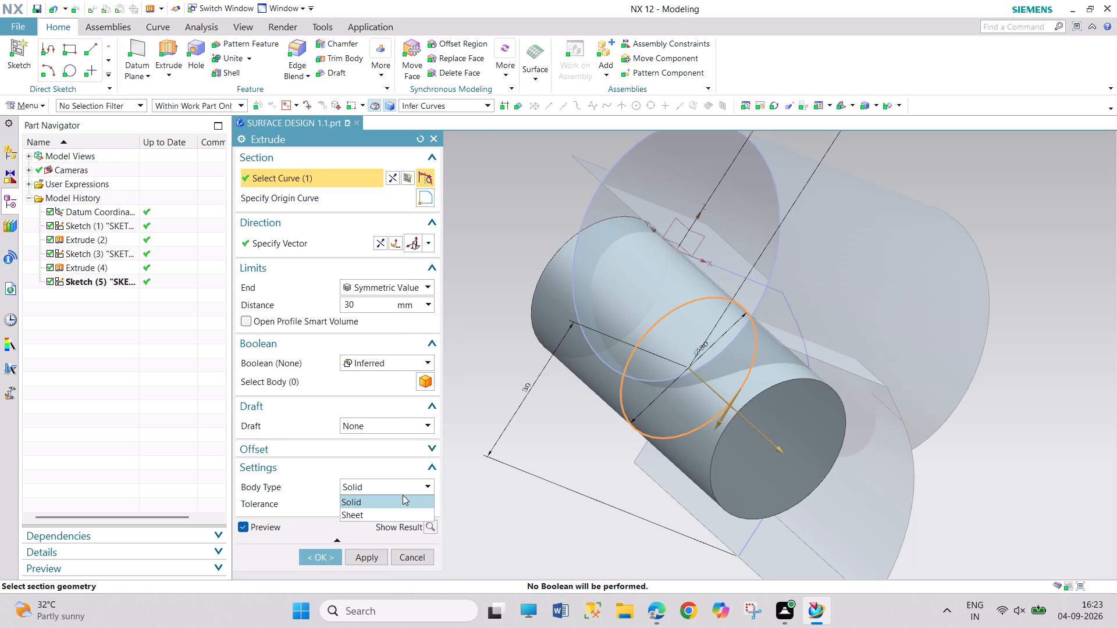
click(397, 513)
click(332, 533)
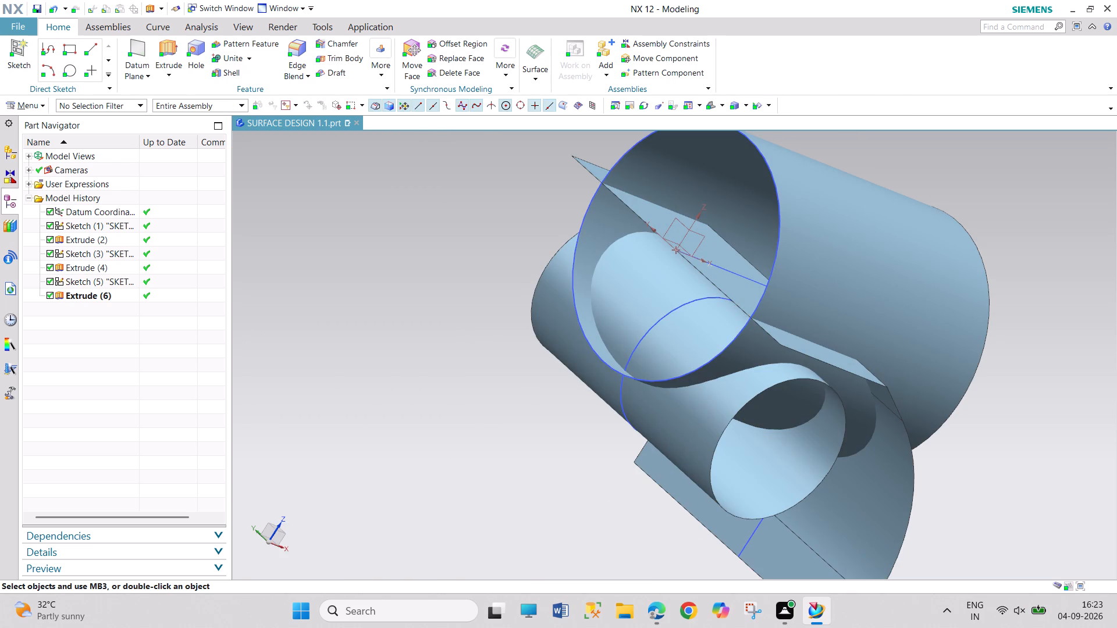
Trim the small cylinder sheet with Trim Sheet, using the large cylinder as the boundary and keeping the portion outside it.
click(386, 68)
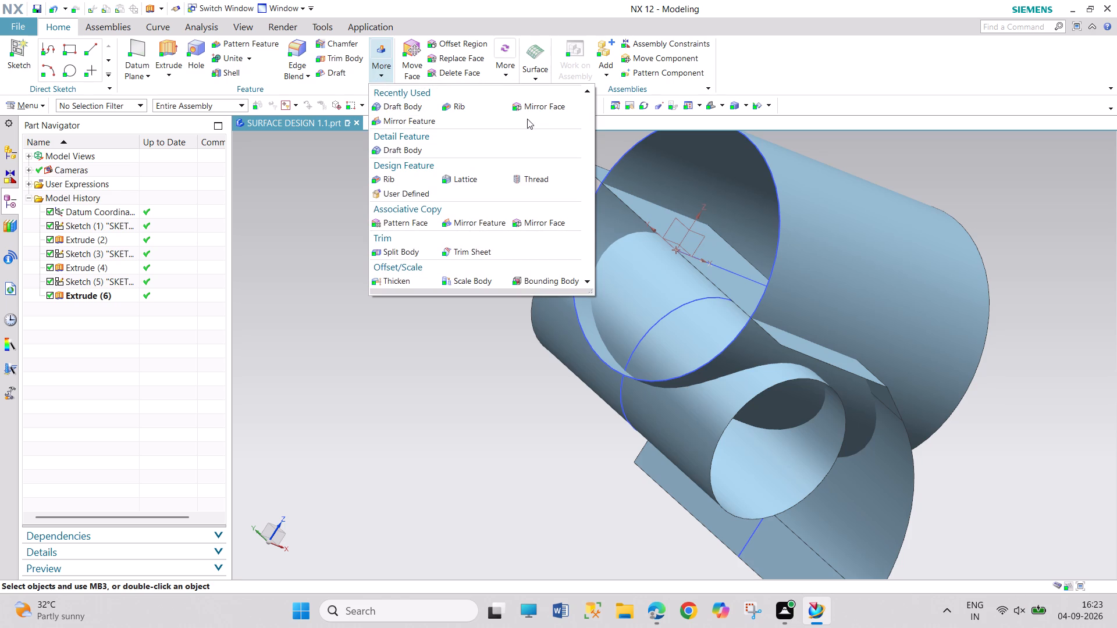
click(524, 78)
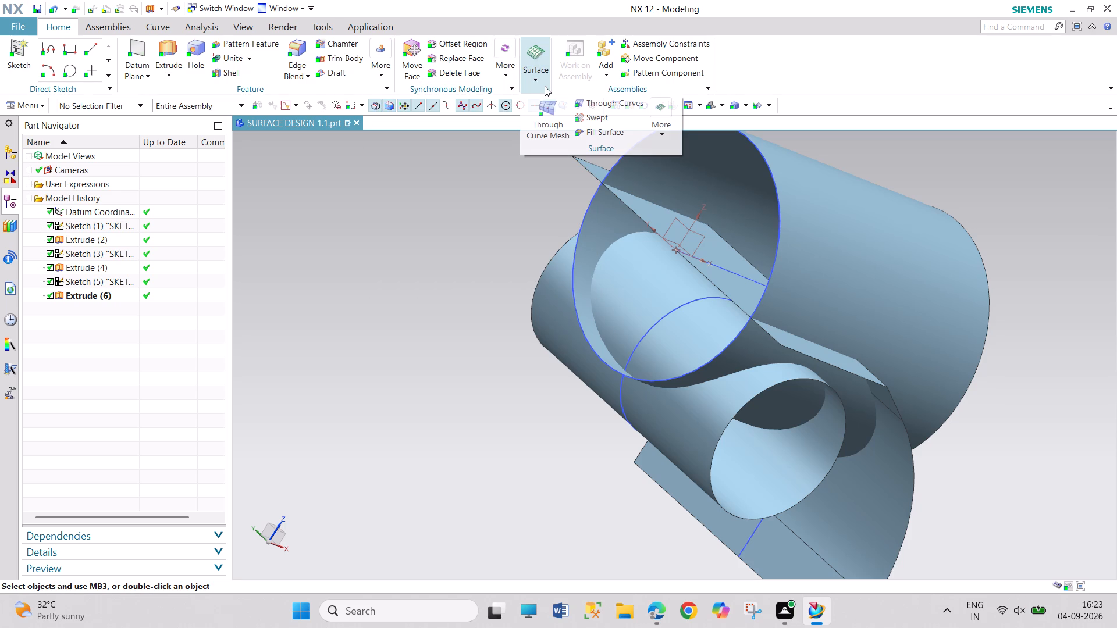
click(653, 131)
click(739, 165)
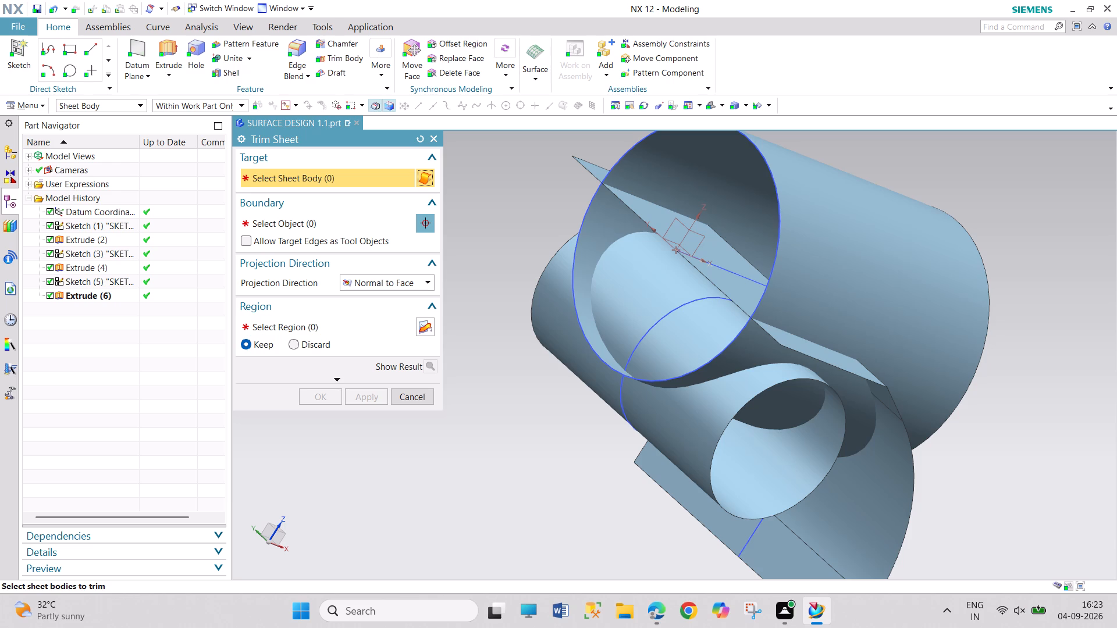
click(676, 440)
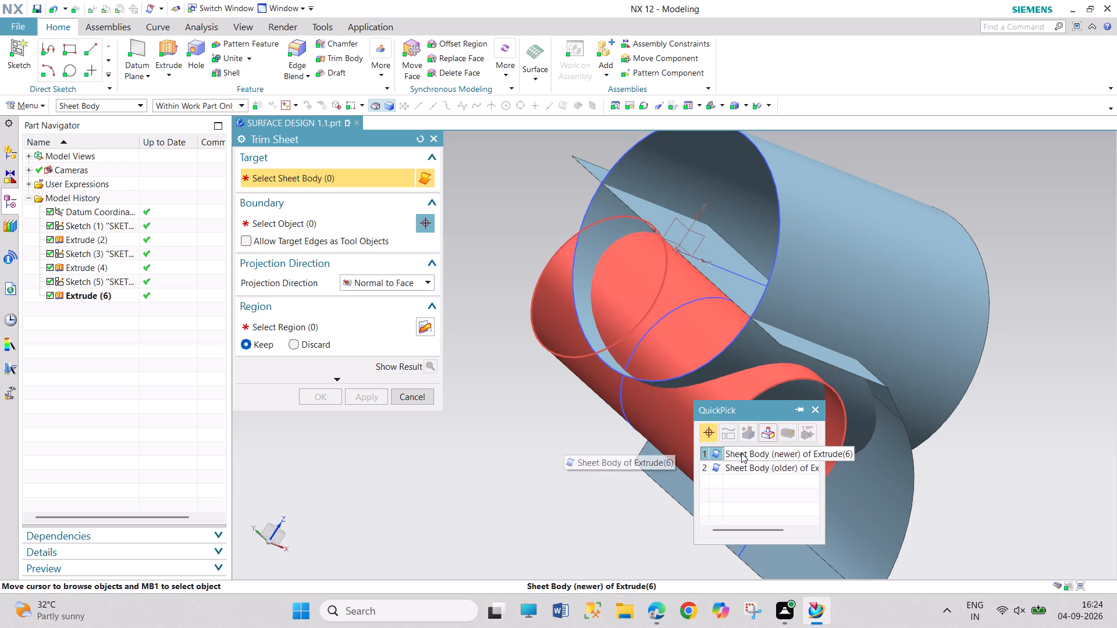
click(741, 453)
click(325, 226)
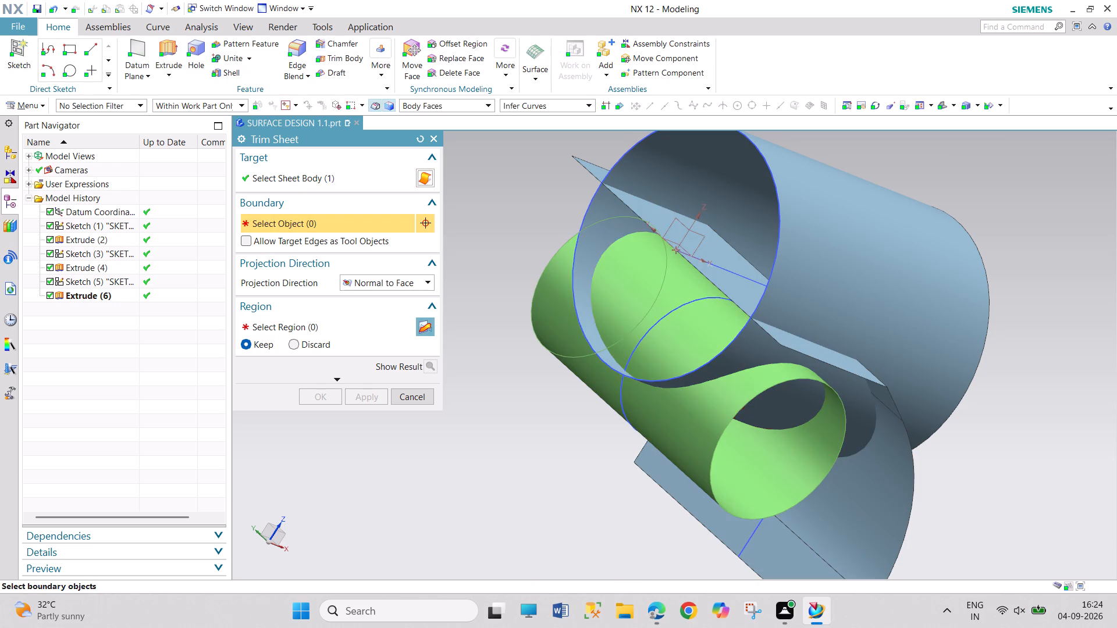
click(872, 229)
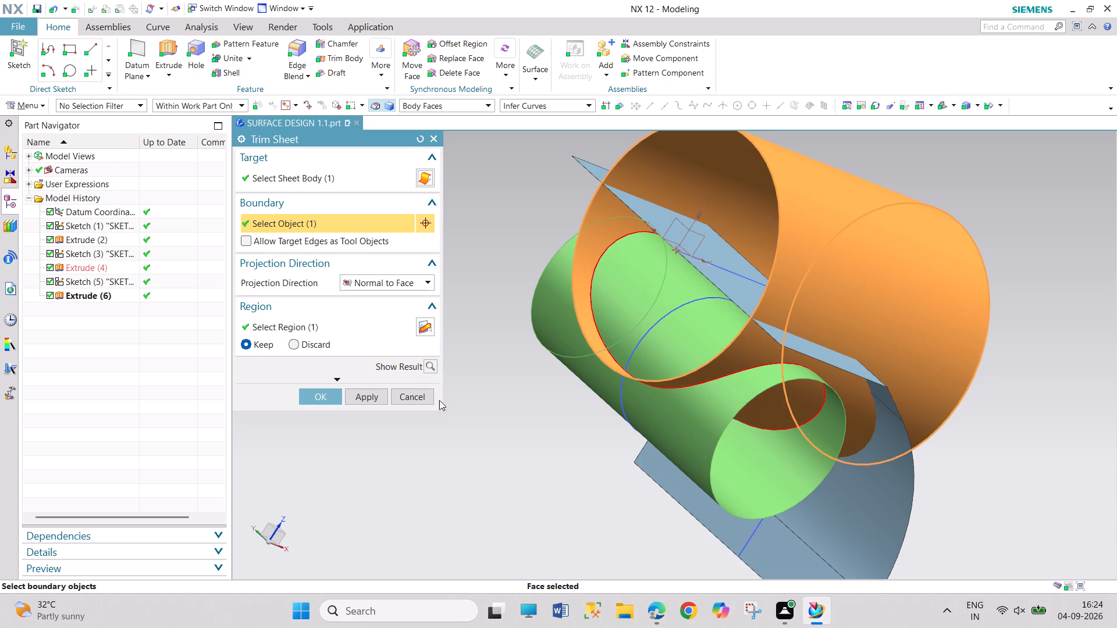
click(305, 401)
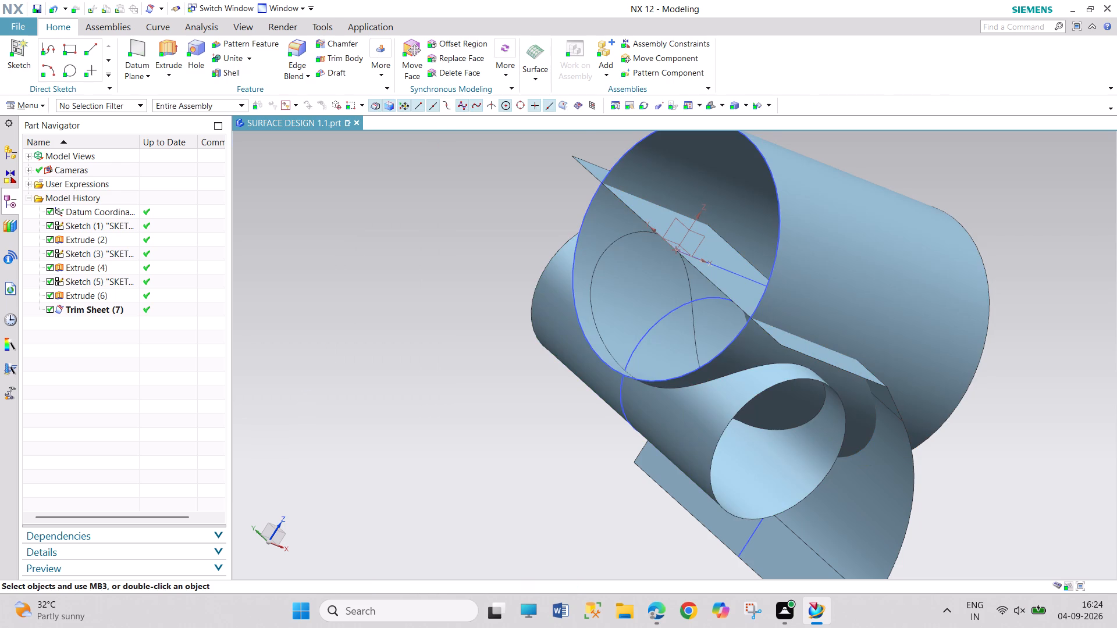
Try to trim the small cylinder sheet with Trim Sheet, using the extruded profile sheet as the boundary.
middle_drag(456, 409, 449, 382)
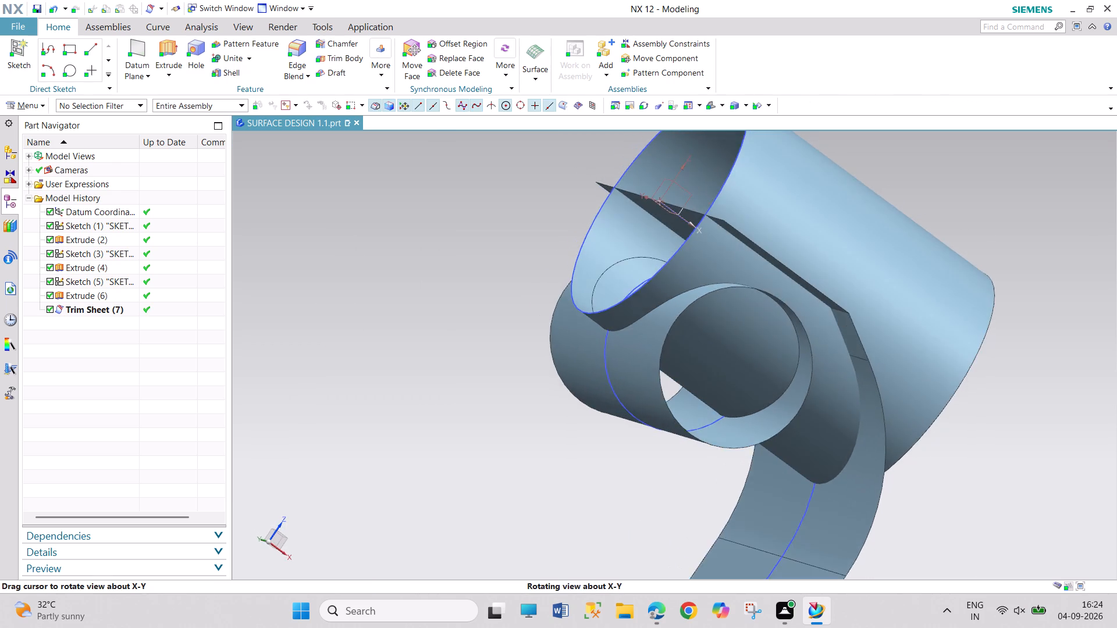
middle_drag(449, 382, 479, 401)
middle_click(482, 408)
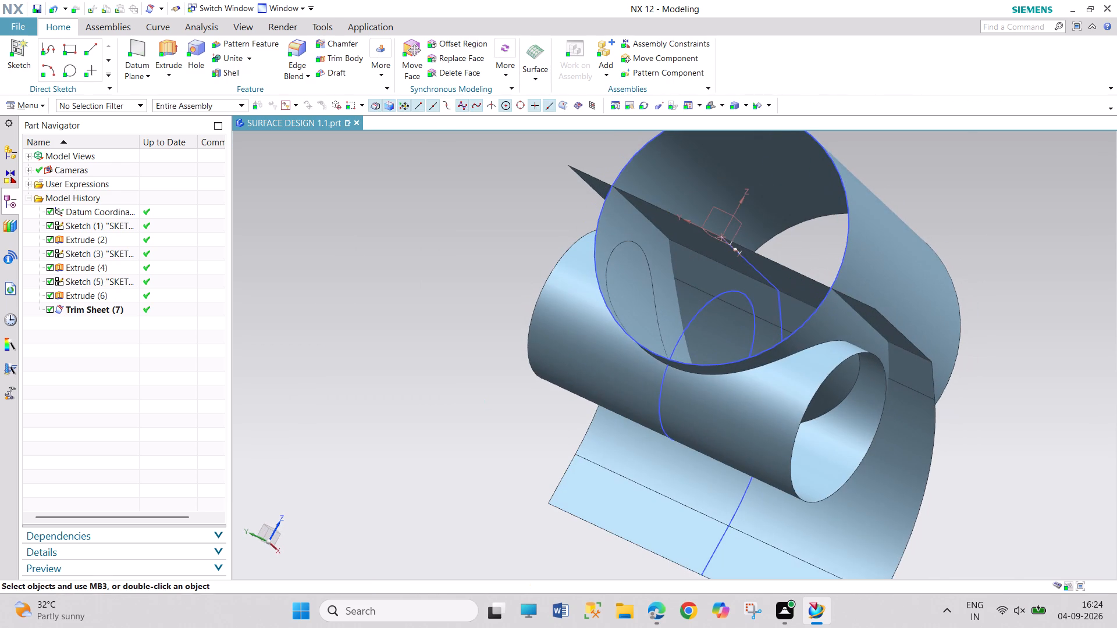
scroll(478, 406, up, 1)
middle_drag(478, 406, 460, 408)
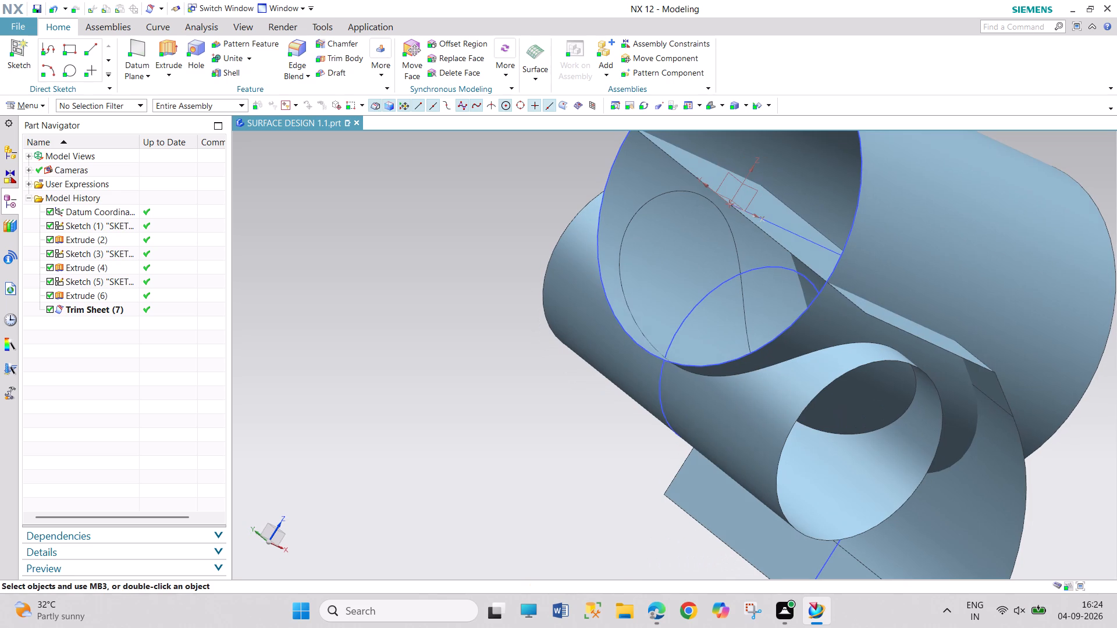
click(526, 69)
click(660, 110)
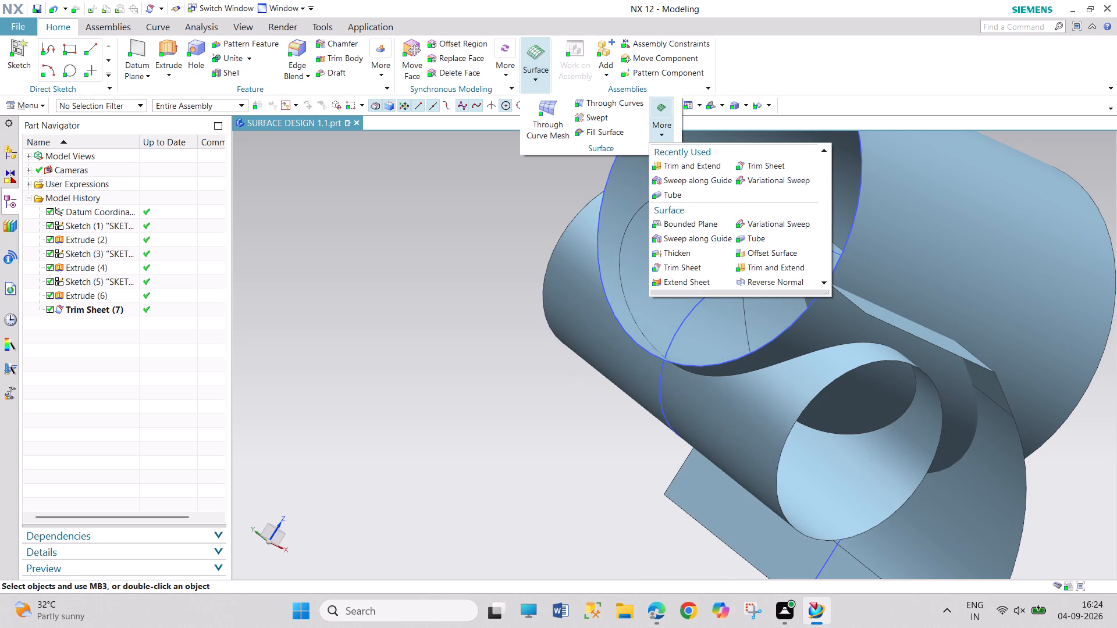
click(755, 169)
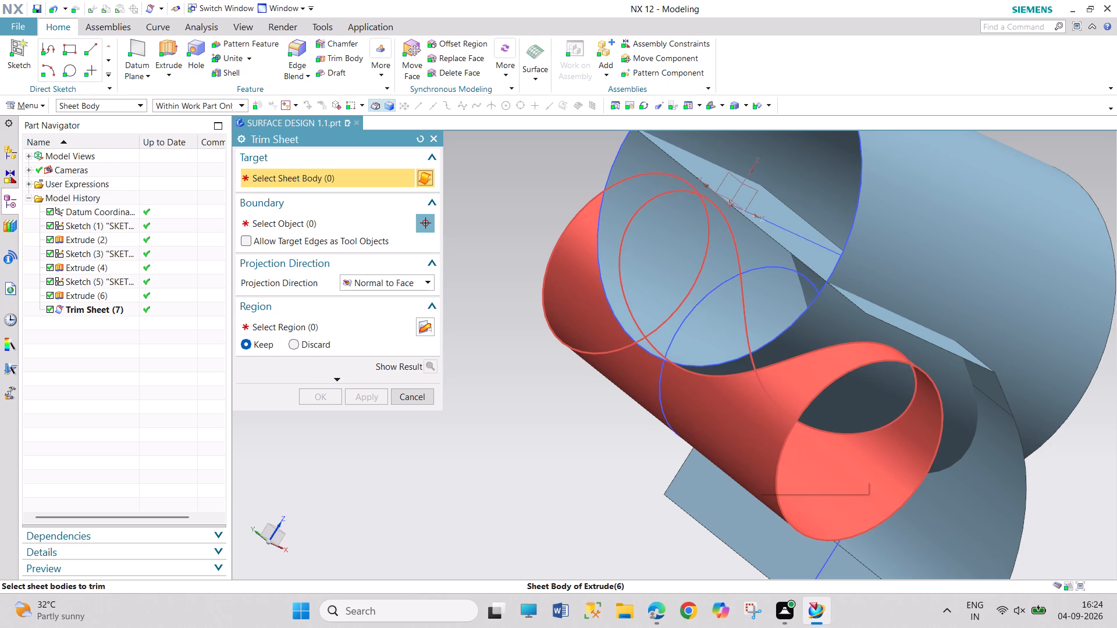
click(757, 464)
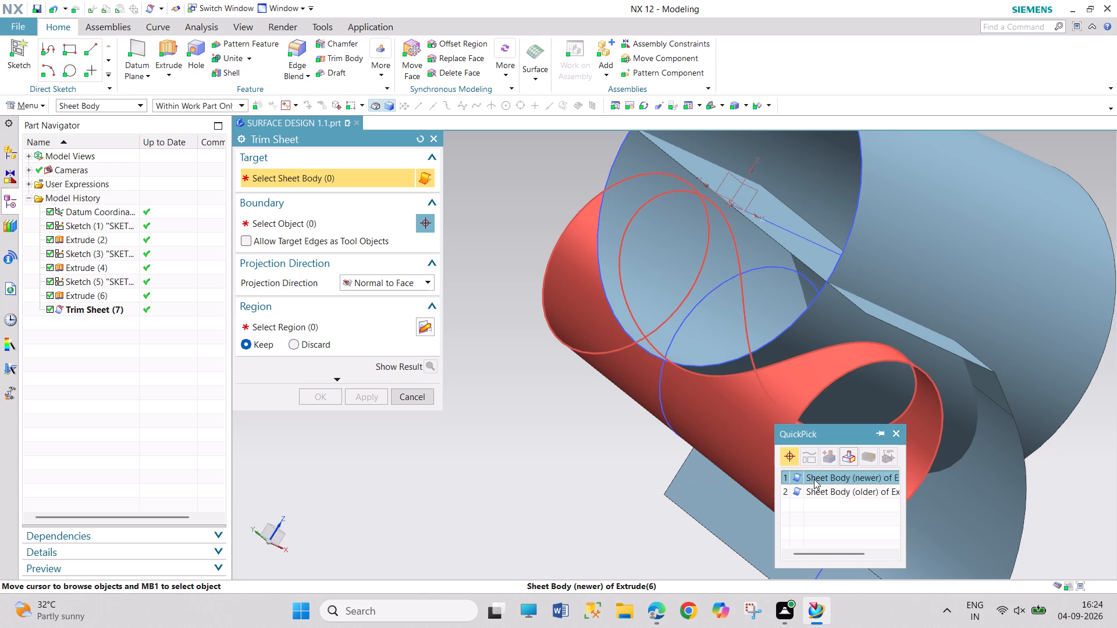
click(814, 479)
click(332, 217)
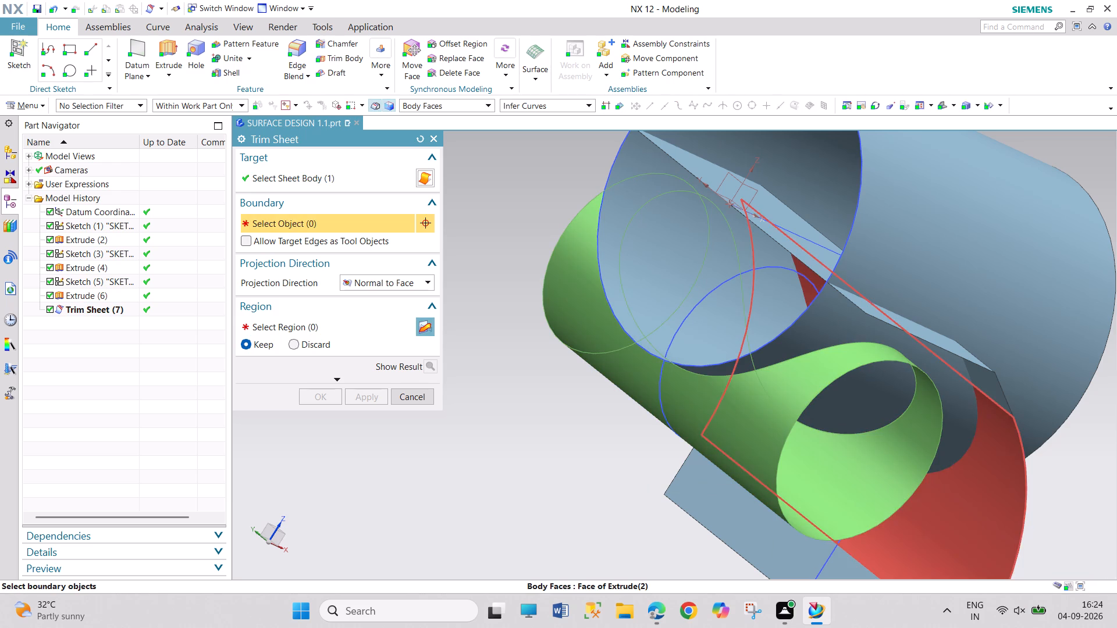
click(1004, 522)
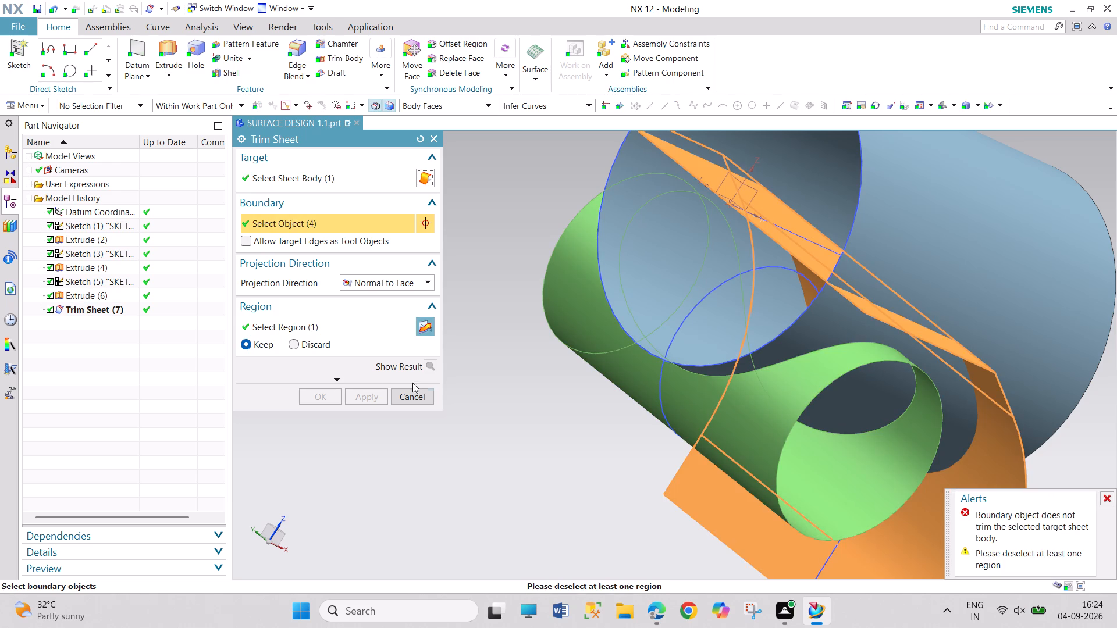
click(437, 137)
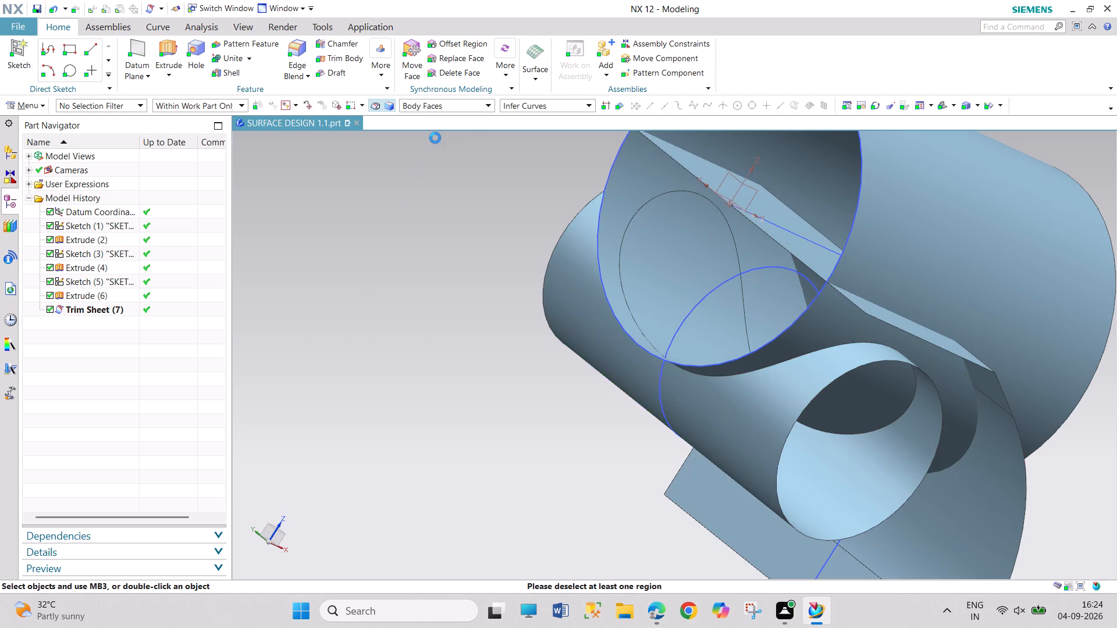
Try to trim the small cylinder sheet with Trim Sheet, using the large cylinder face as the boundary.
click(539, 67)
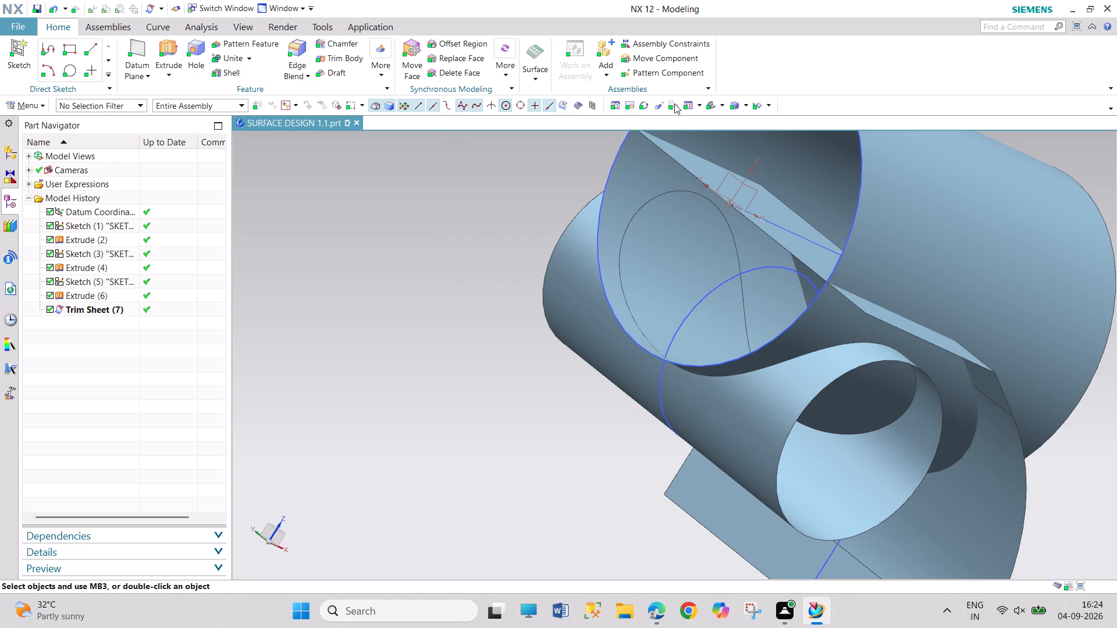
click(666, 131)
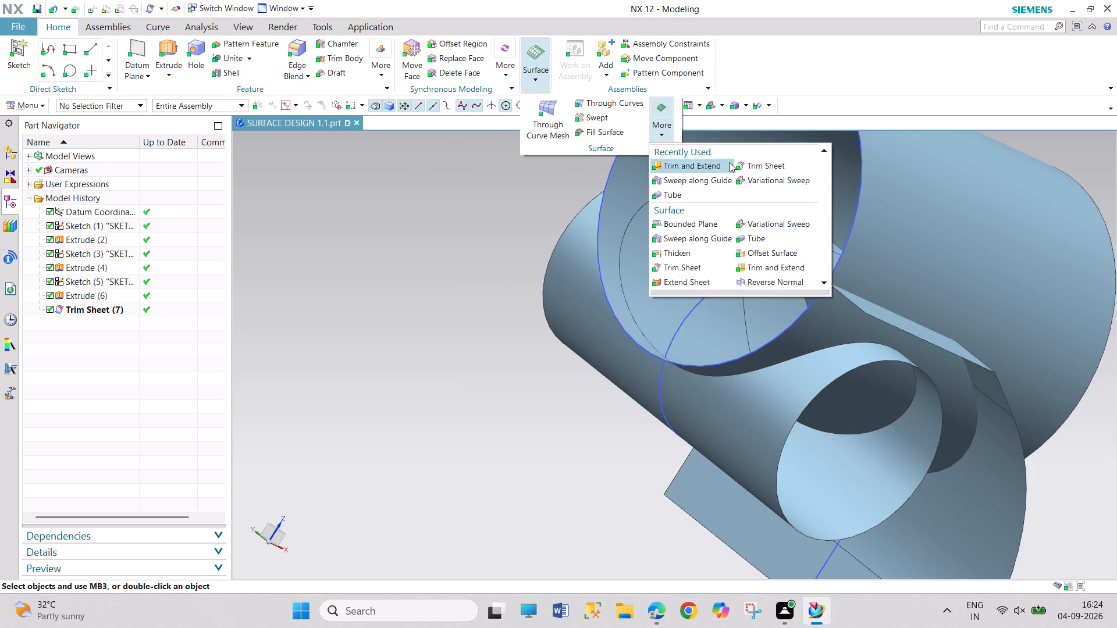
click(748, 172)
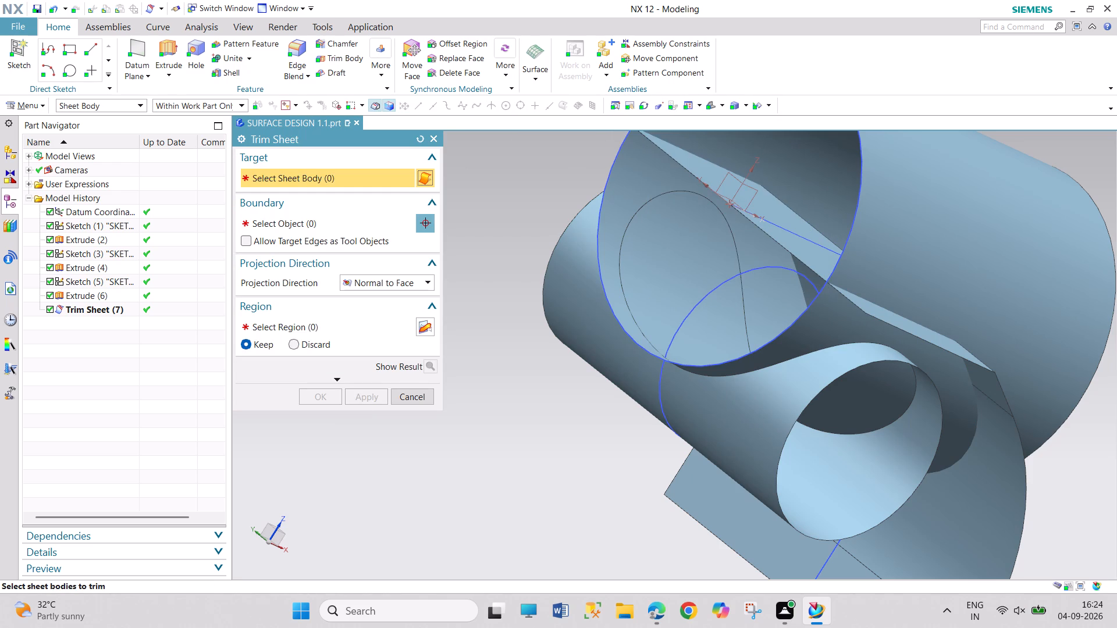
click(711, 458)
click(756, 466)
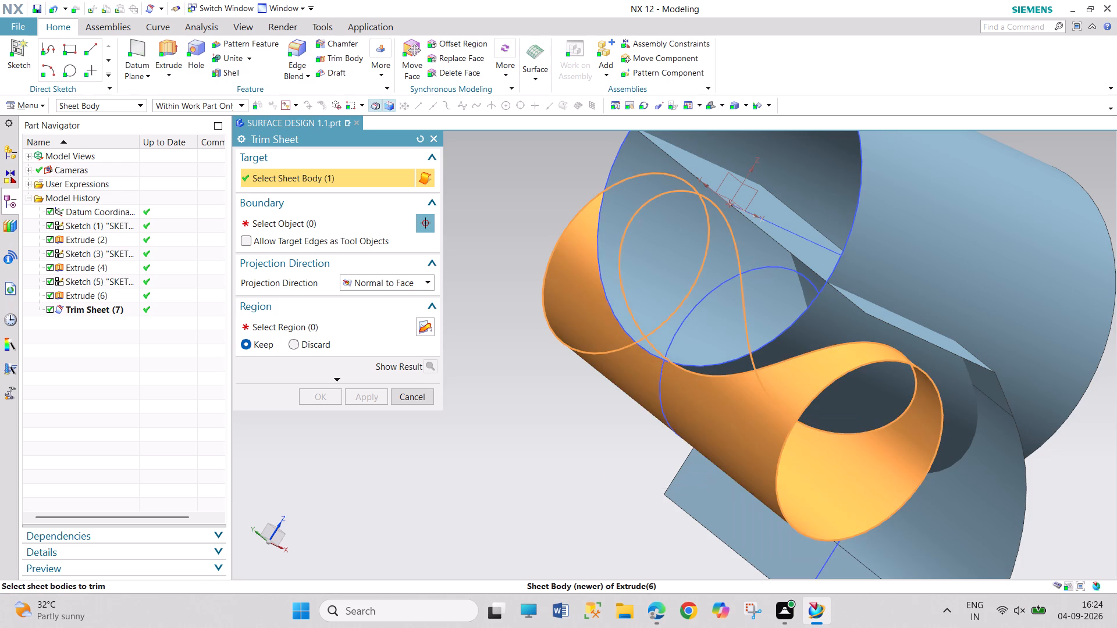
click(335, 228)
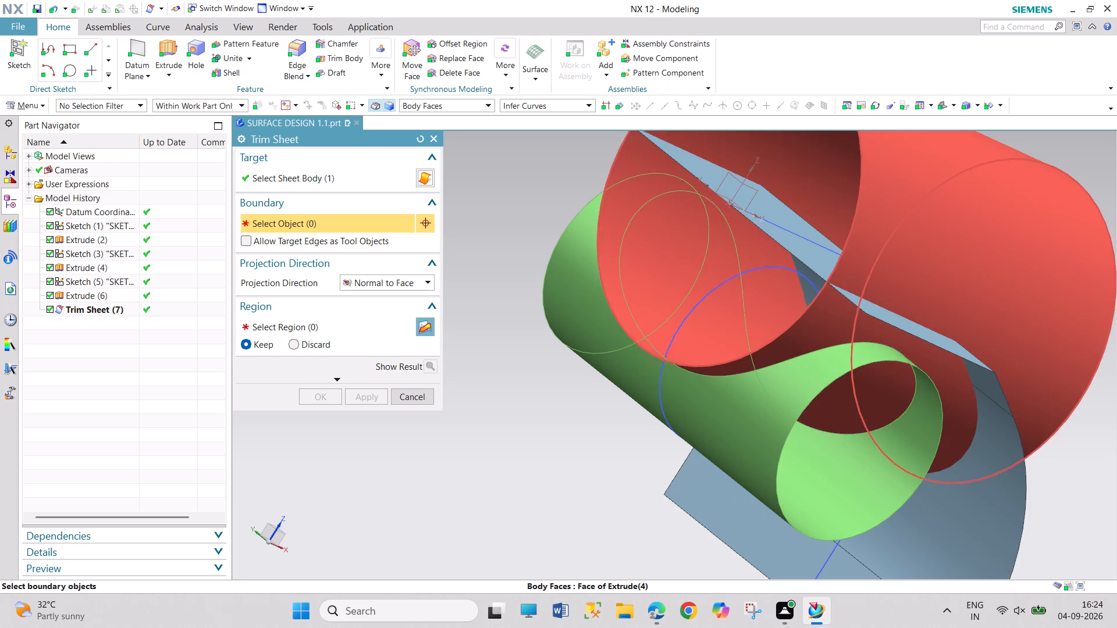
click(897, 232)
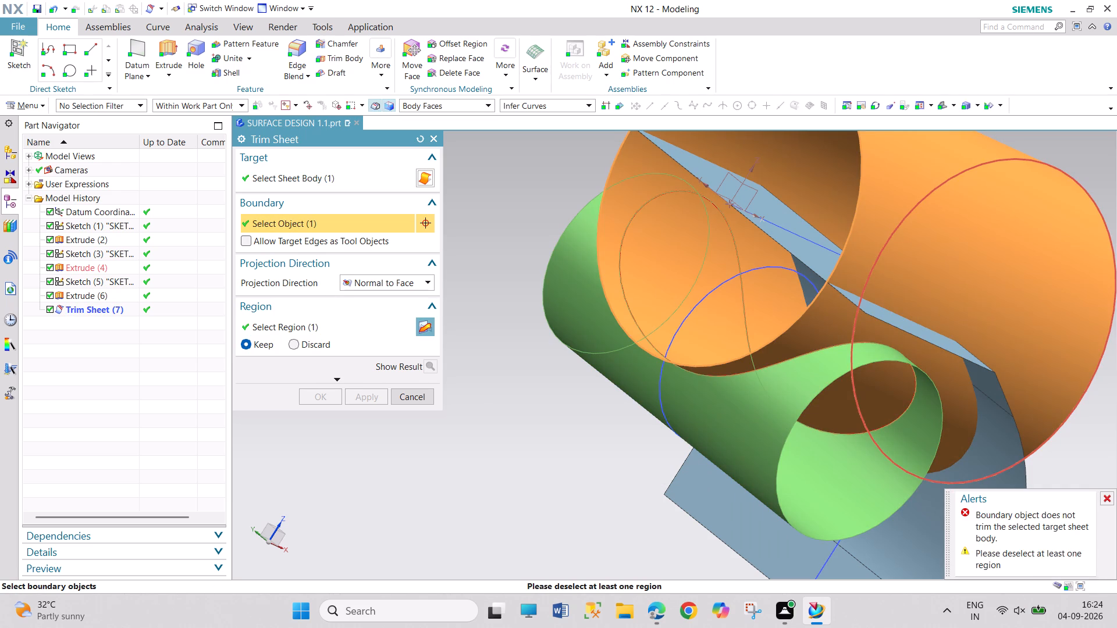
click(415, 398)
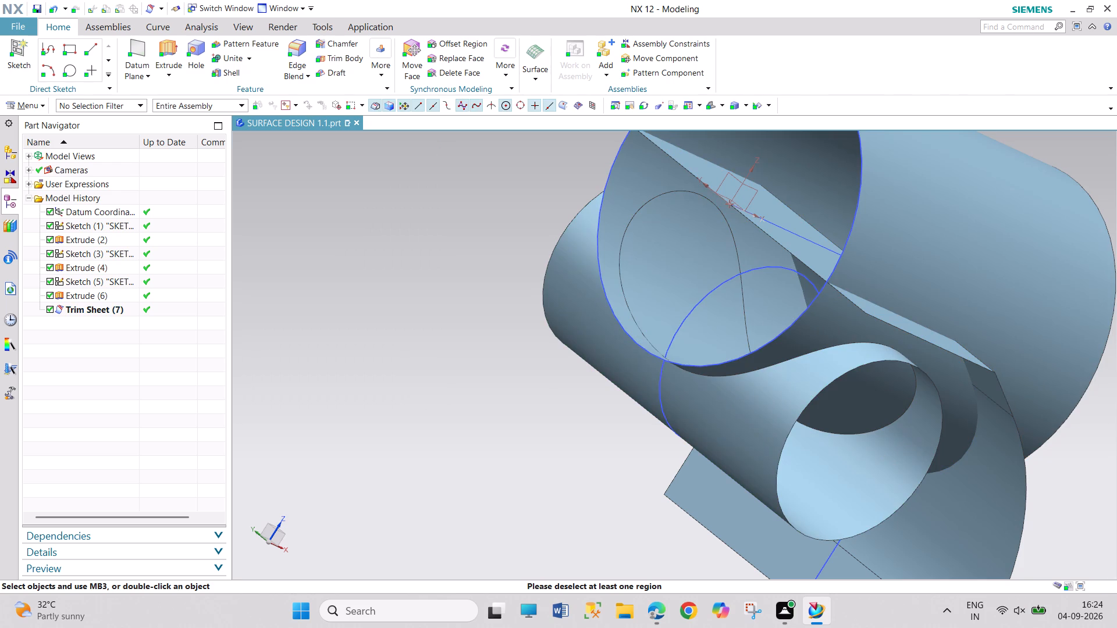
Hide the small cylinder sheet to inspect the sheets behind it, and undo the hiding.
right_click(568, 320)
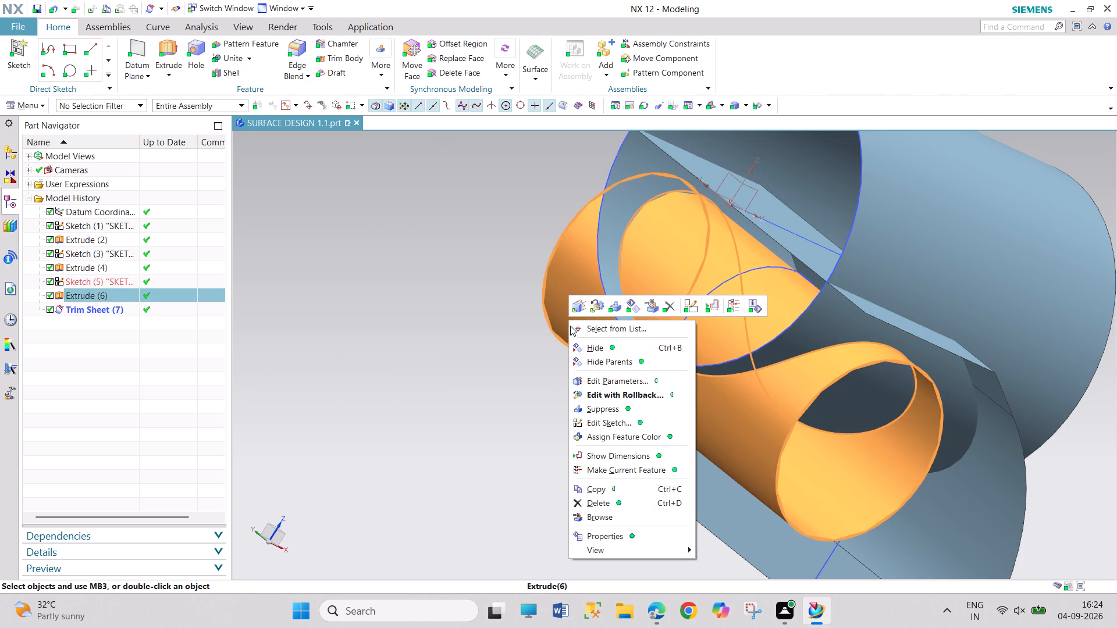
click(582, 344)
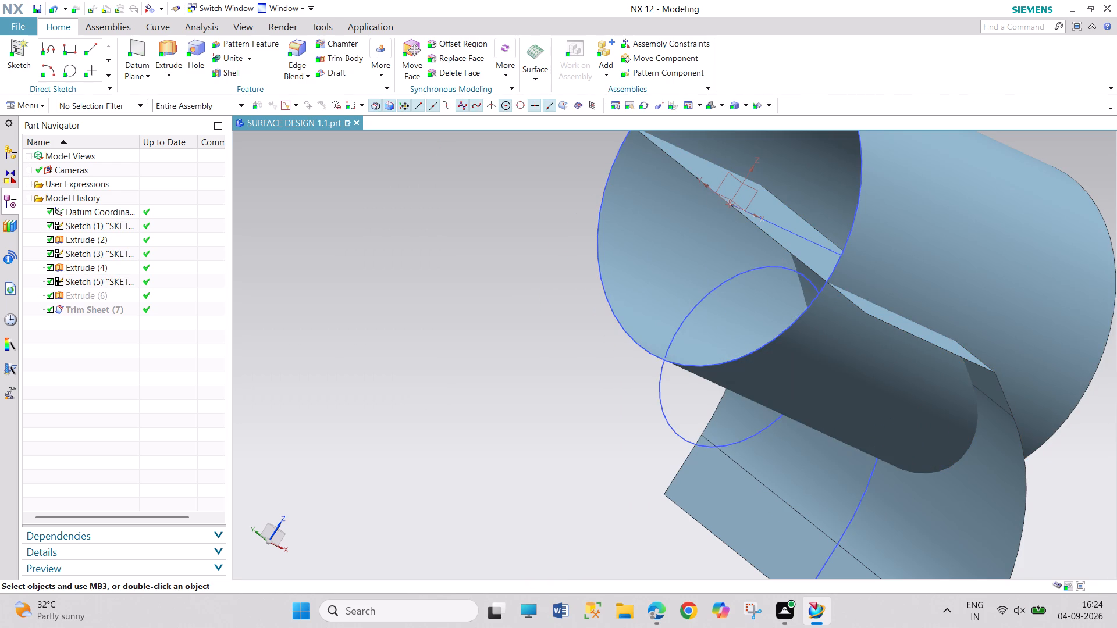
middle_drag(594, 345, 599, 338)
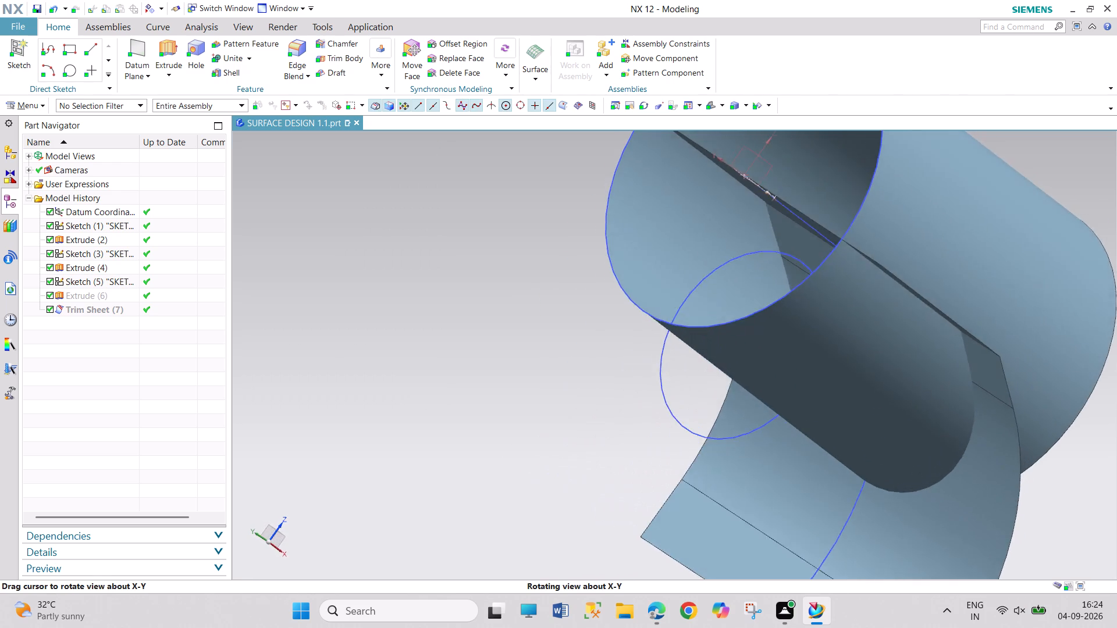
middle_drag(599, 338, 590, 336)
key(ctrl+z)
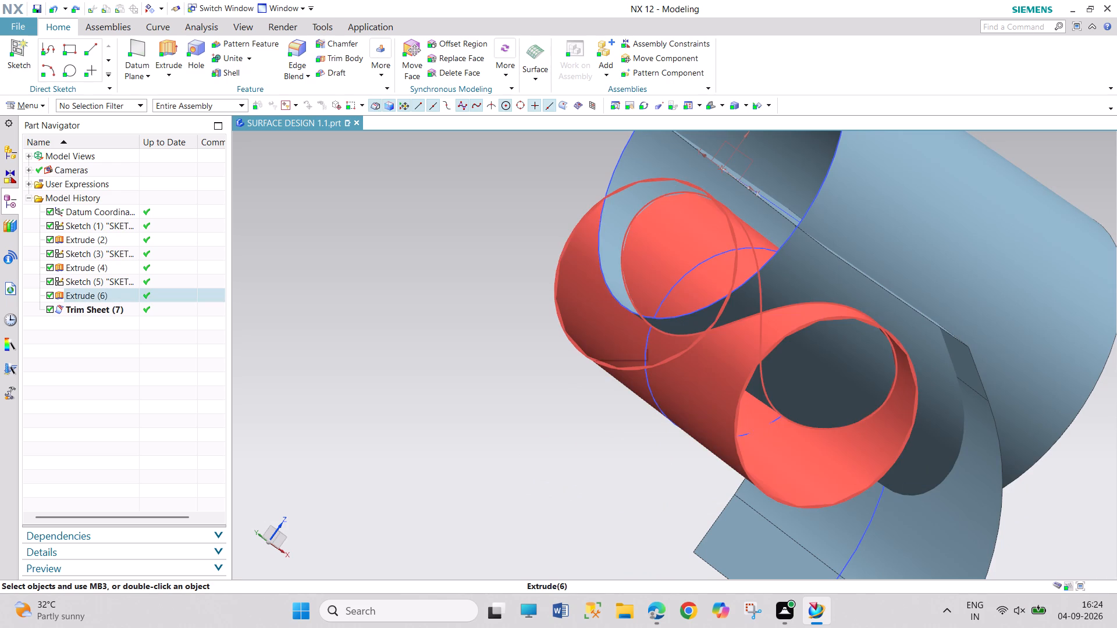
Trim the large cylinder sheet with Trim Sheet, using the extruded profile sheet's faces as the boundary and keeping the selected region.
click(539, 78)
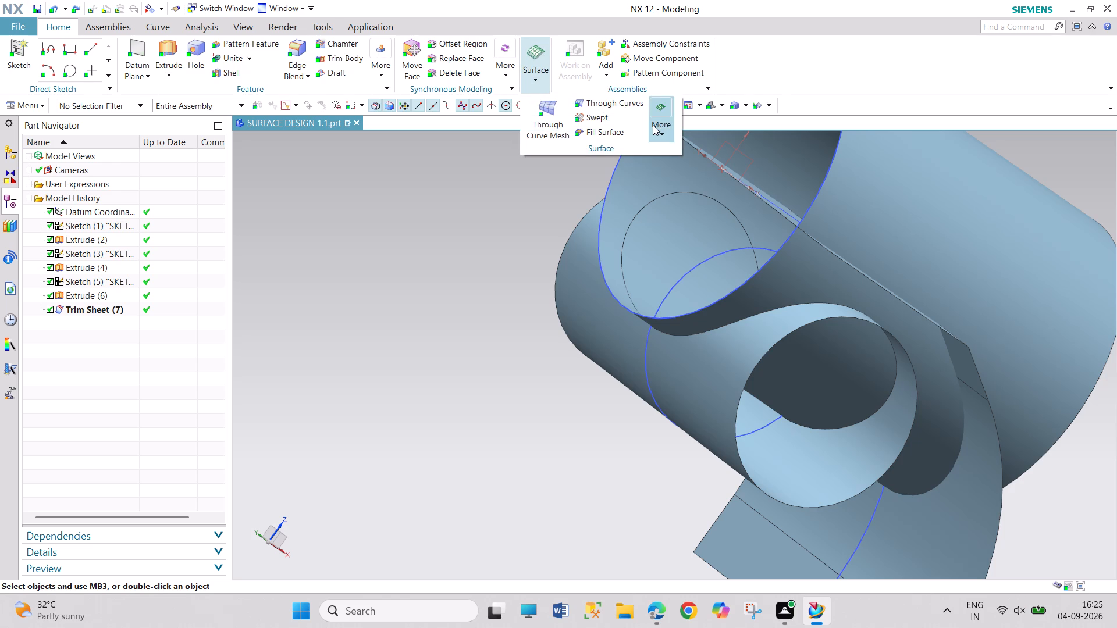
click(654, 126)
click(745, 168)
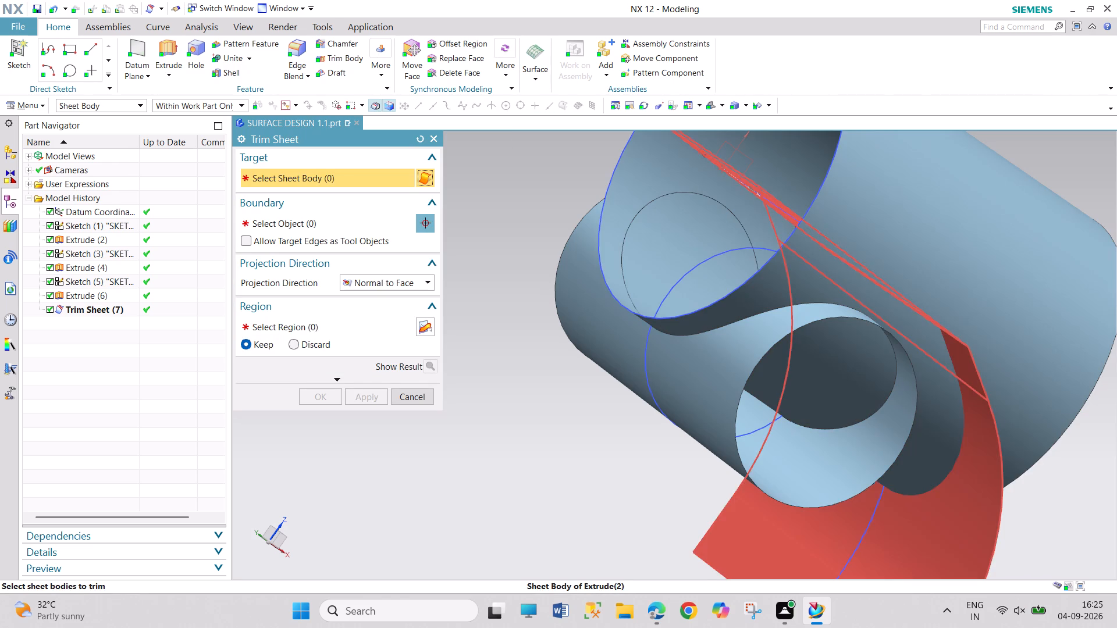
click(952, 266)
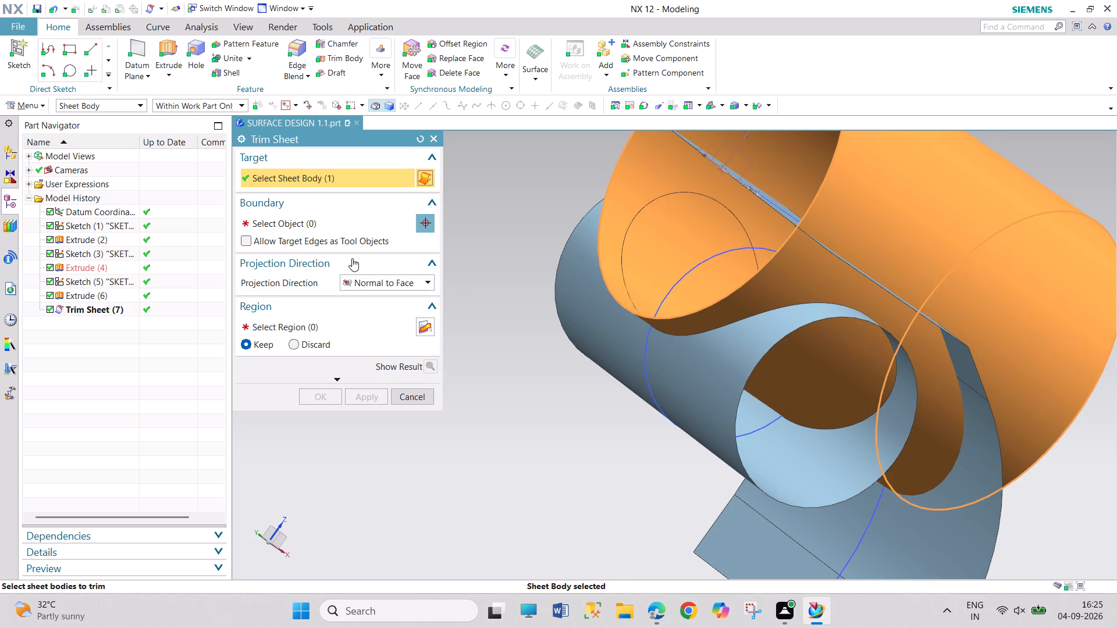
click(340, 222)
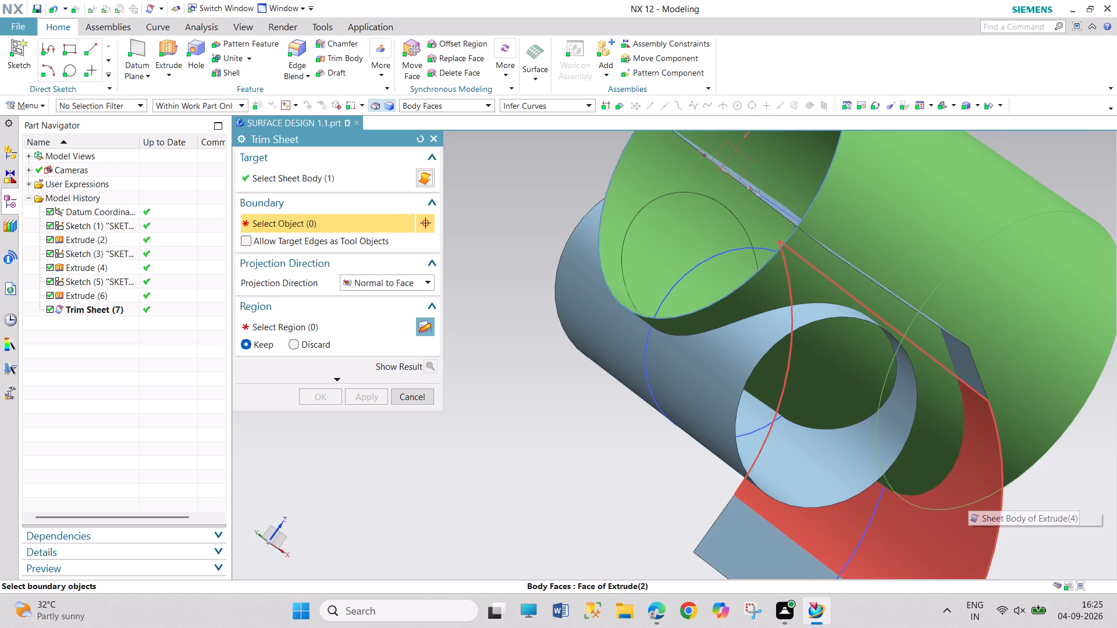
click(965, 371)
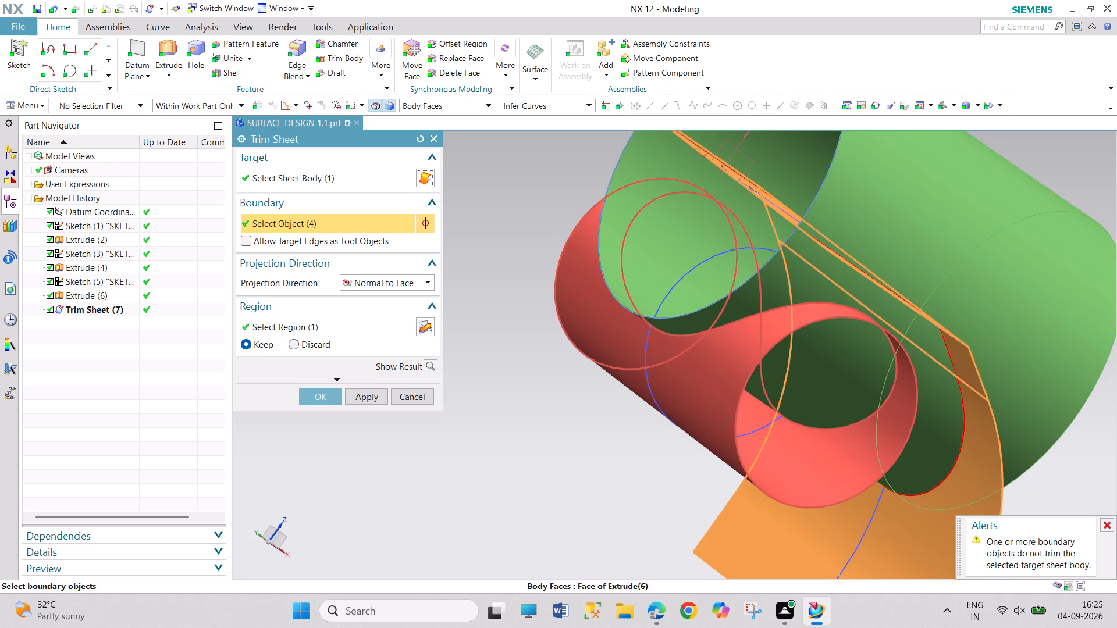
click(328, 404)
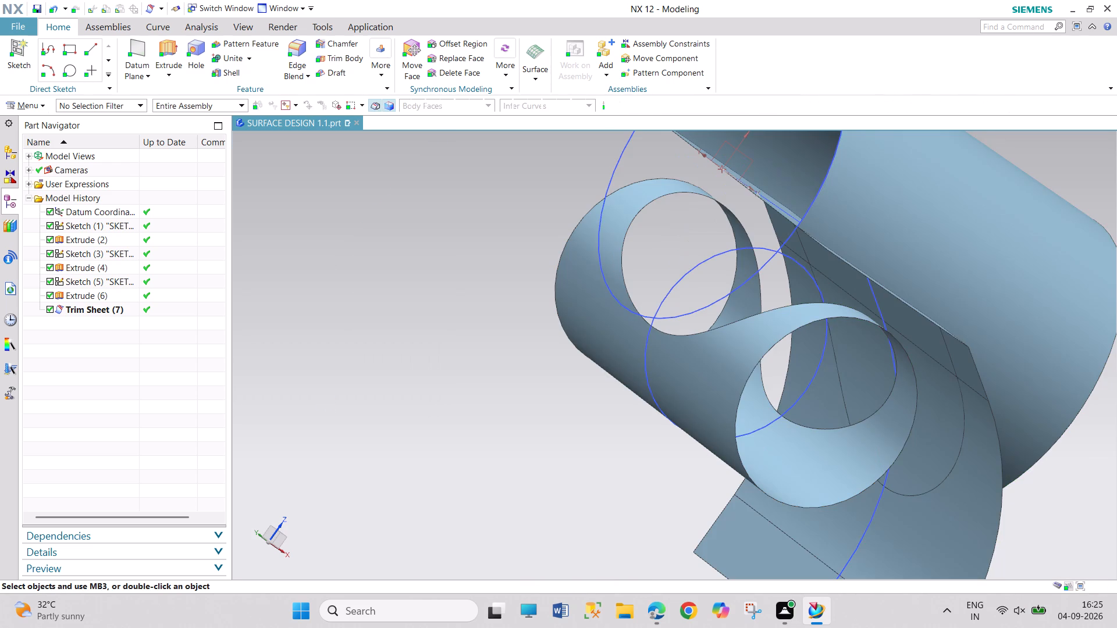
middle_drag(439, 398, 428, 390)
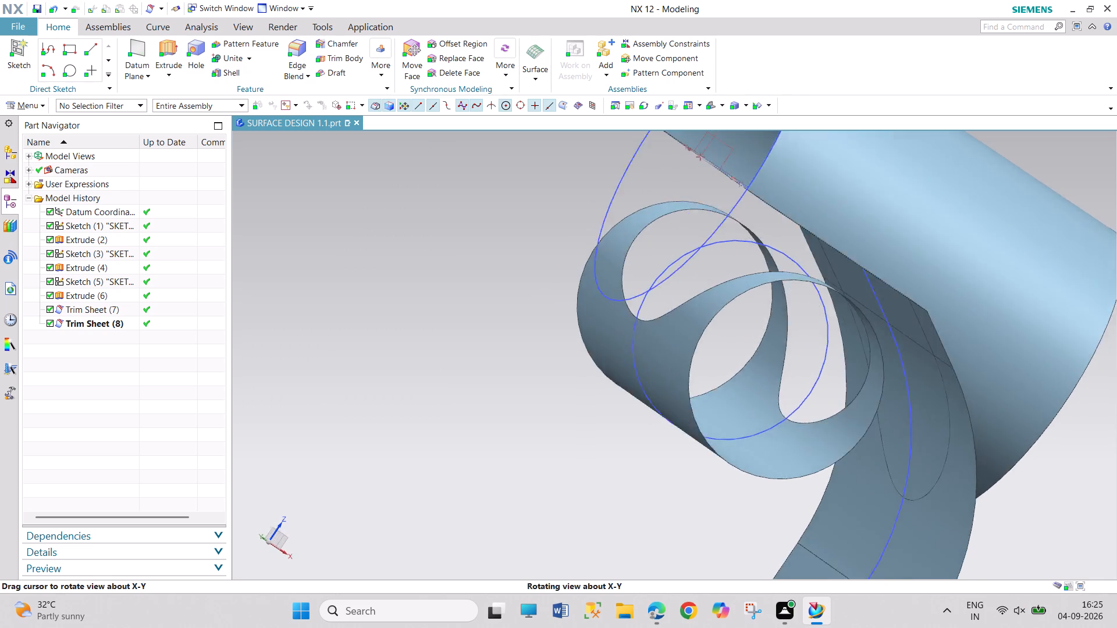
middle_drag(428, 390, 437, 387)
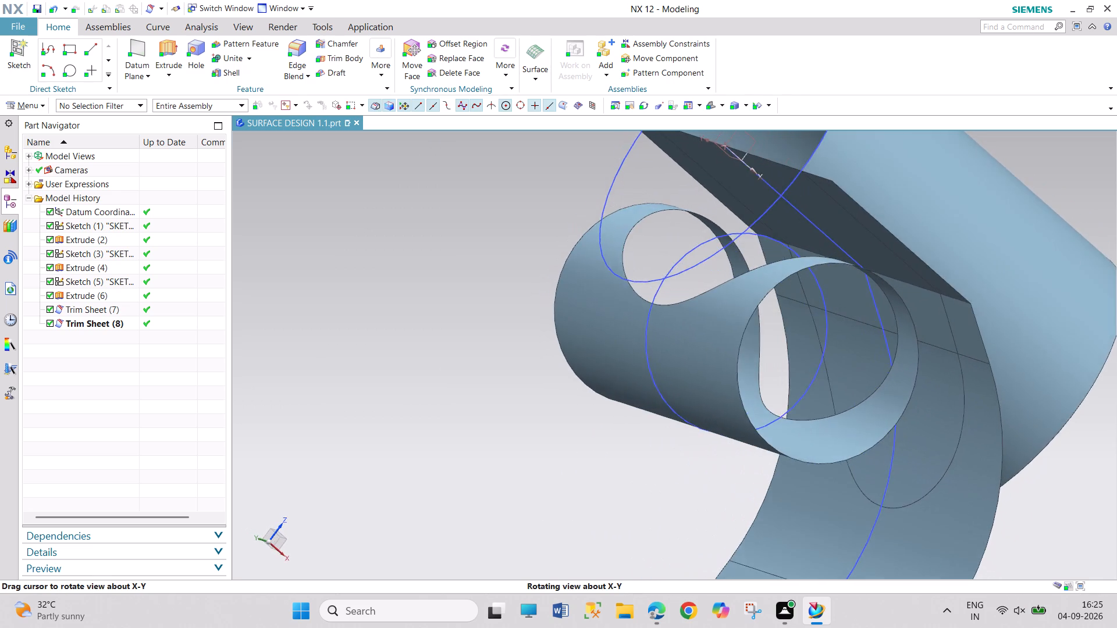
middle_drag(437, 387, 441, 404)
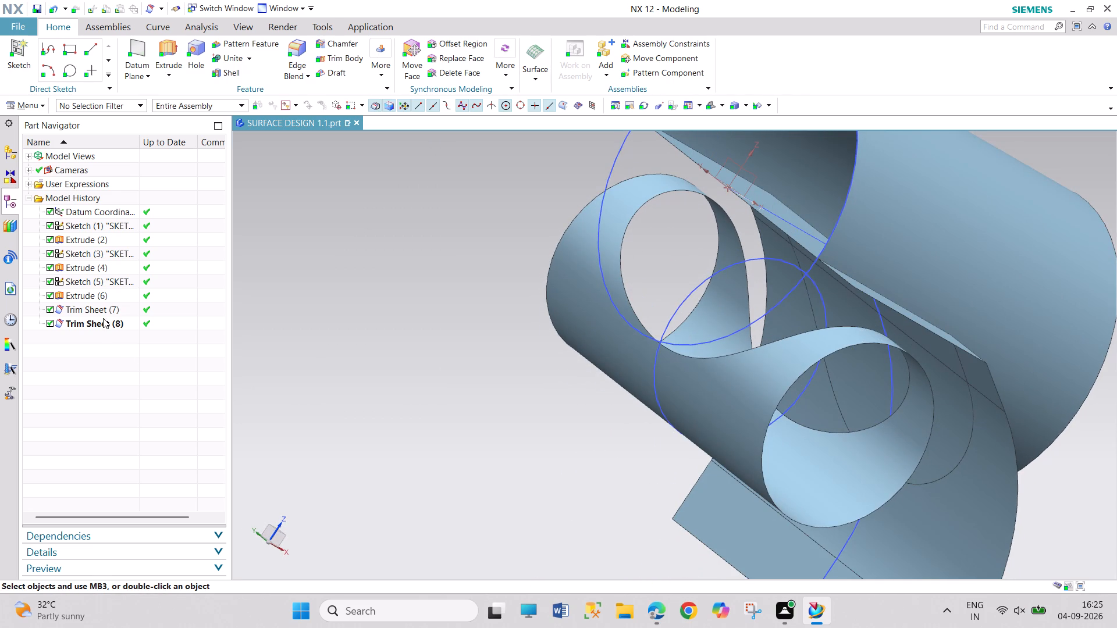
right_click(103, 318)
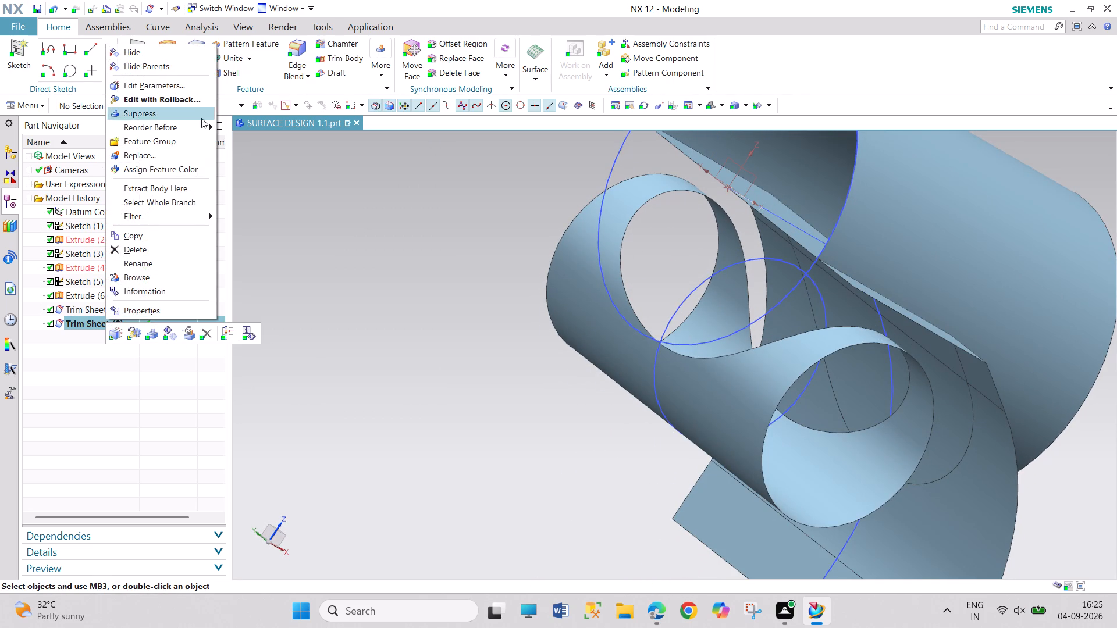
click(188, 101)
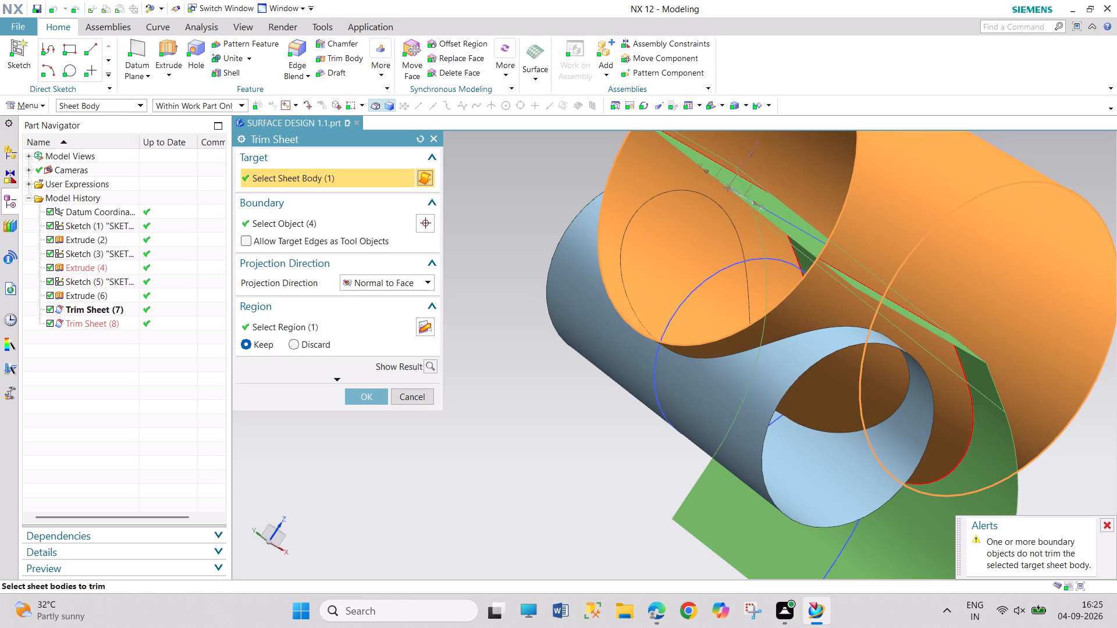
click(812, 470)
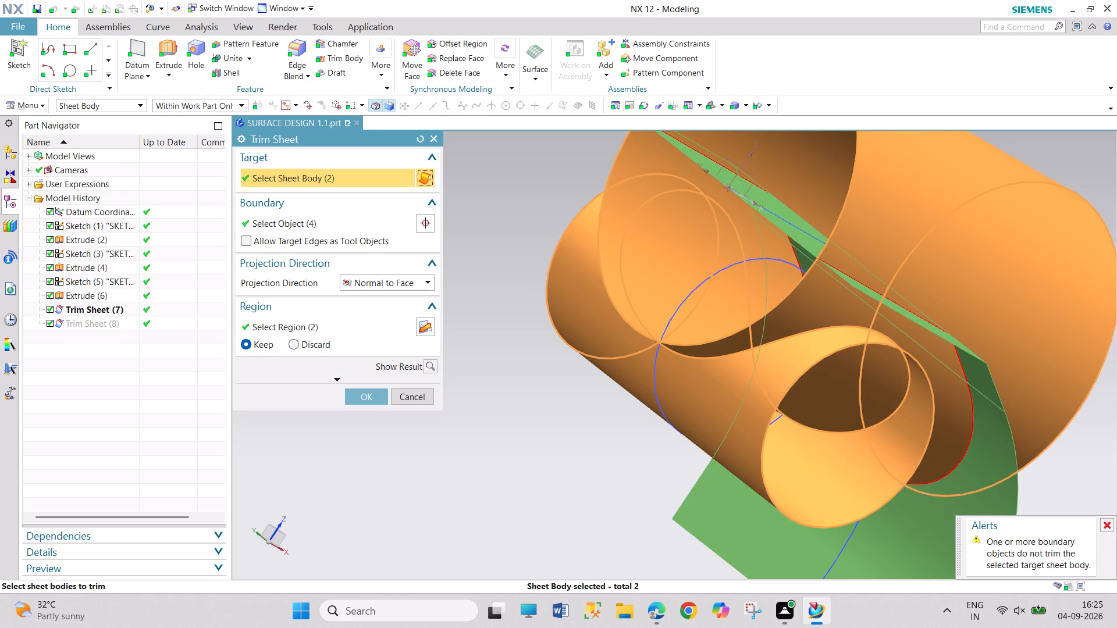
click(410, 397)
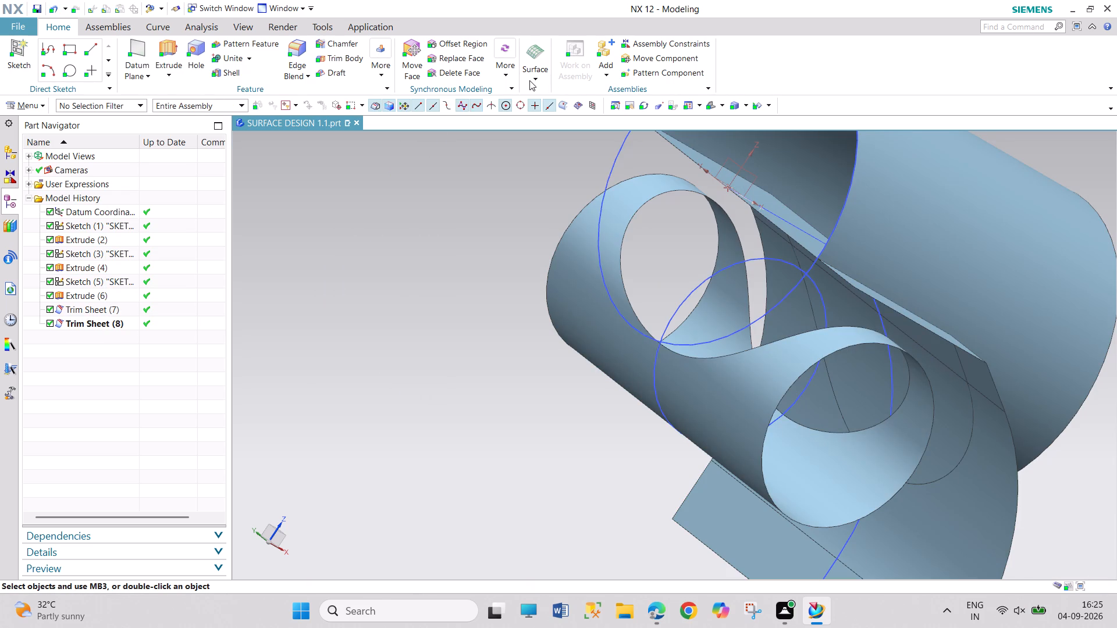
Delete the trim of the large cylinder sheet and the earlier trim of the small cylinder sheet.
click(527, 81)
key(ctrl+z)
key(ctrl+z)
key(ctrl+z)
key(ctrl+z)
key(ctrl+z)
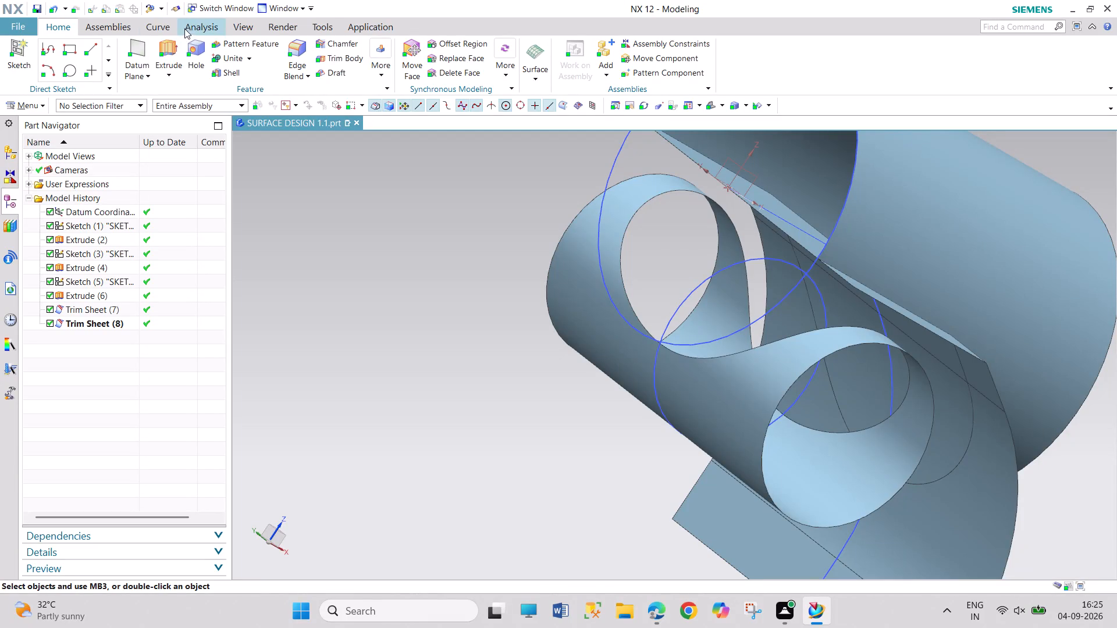
right_click(101, 327)
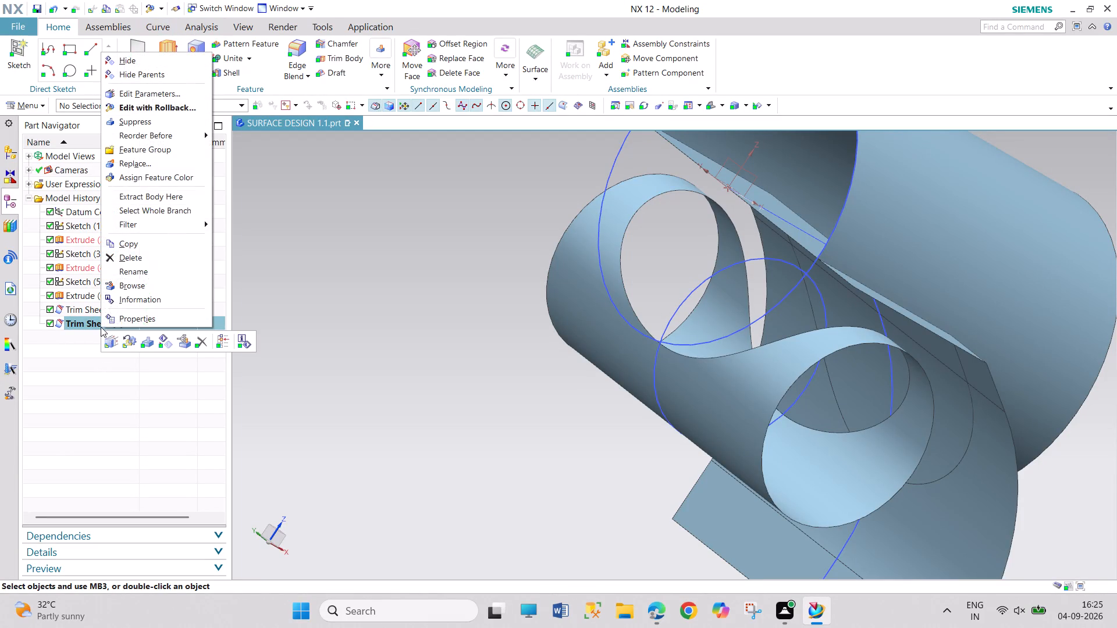
click(163, 263)
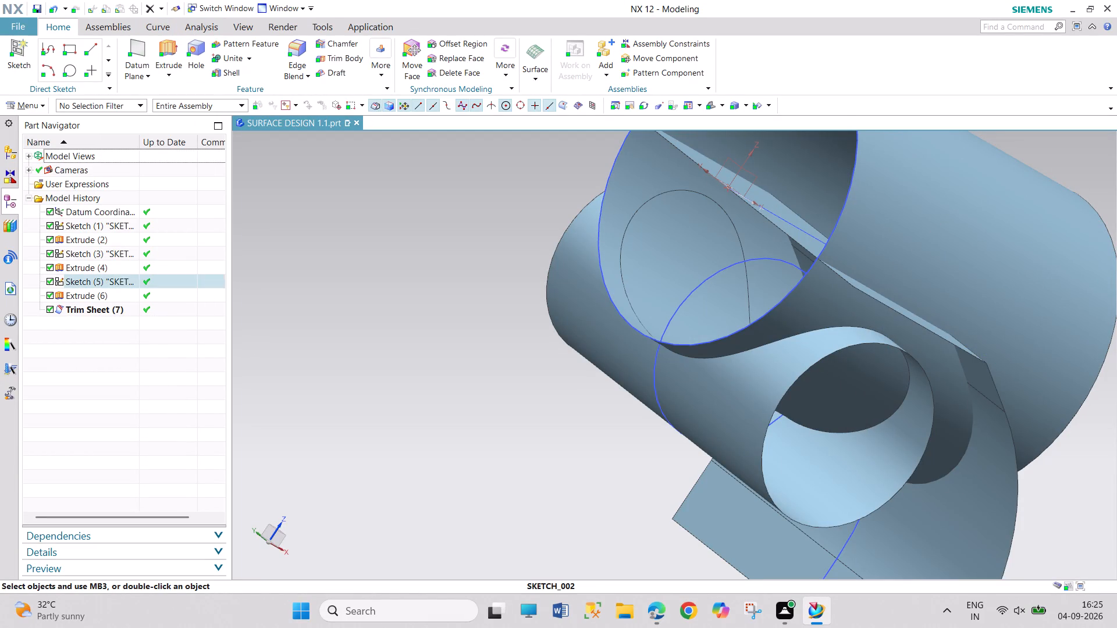
right_click(105, 313)
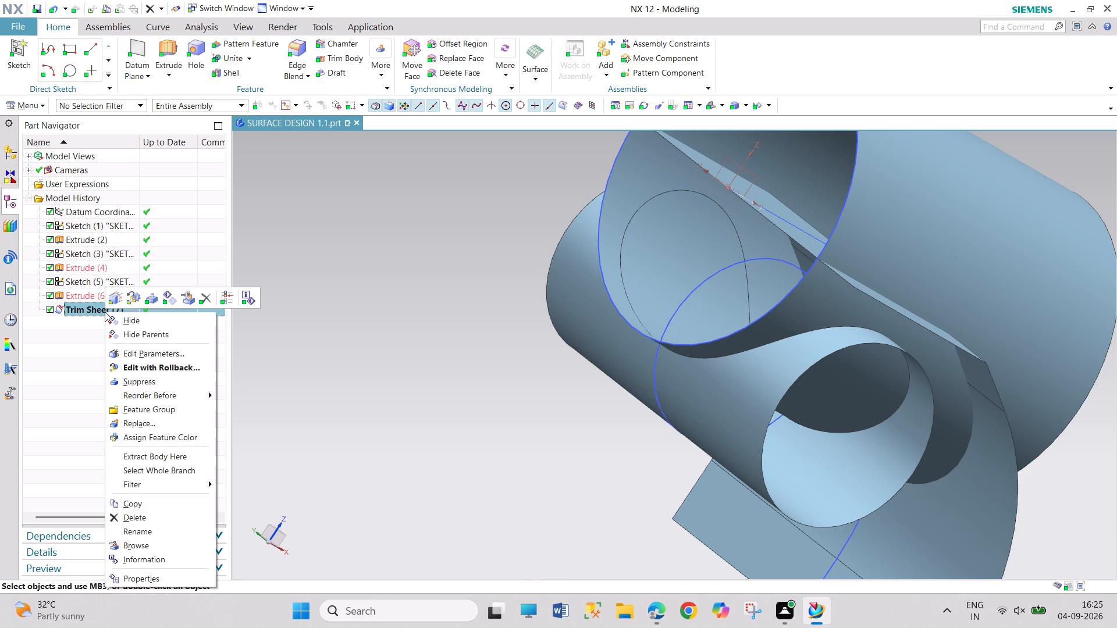
click(189, 522)
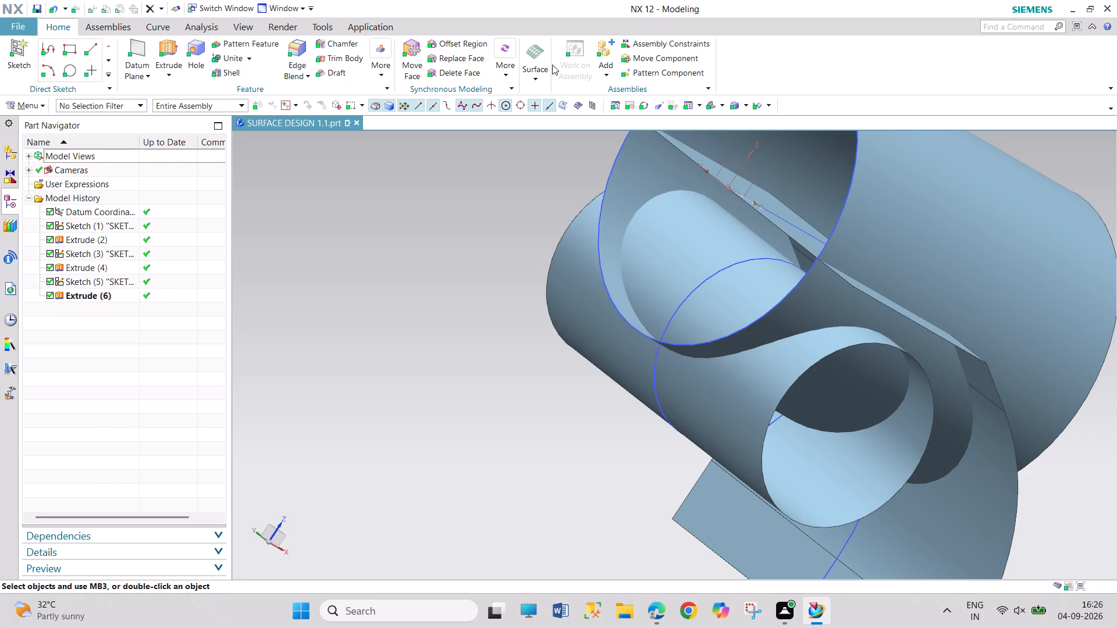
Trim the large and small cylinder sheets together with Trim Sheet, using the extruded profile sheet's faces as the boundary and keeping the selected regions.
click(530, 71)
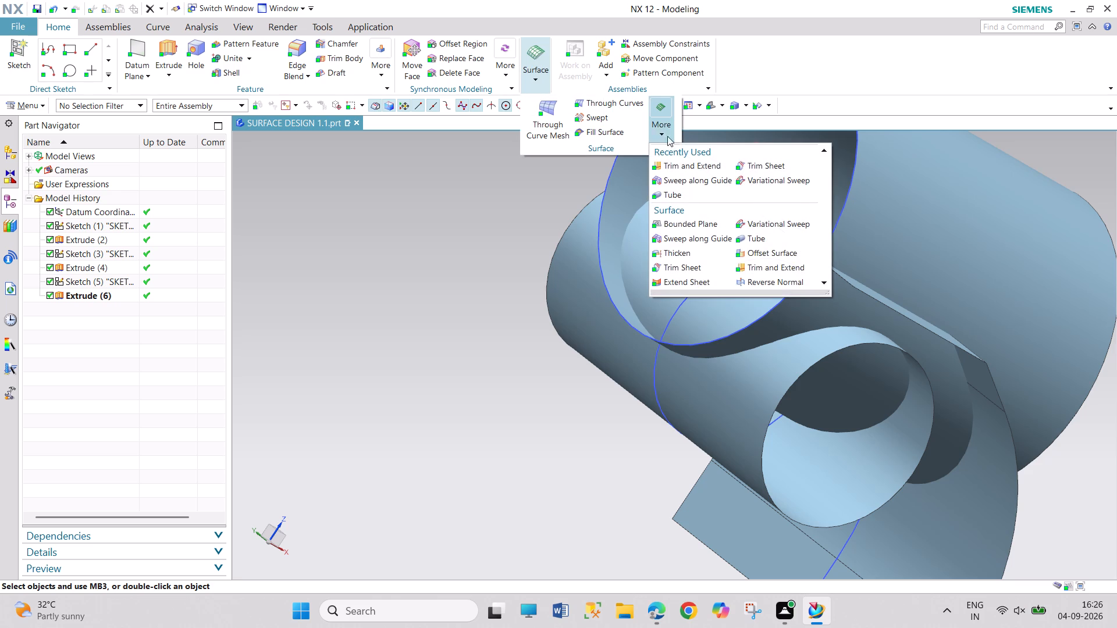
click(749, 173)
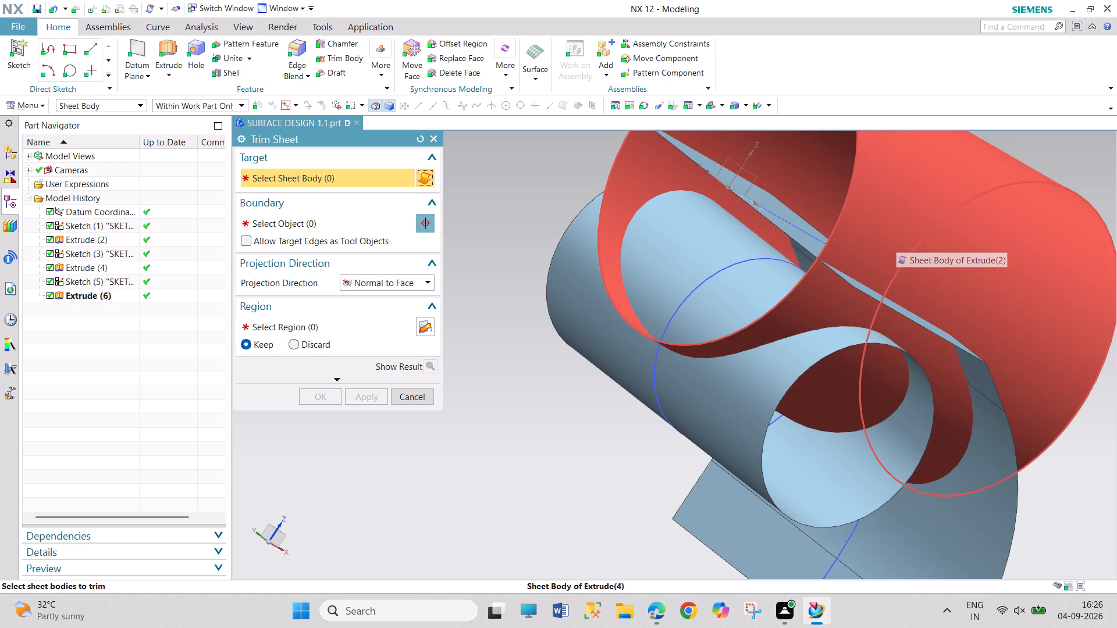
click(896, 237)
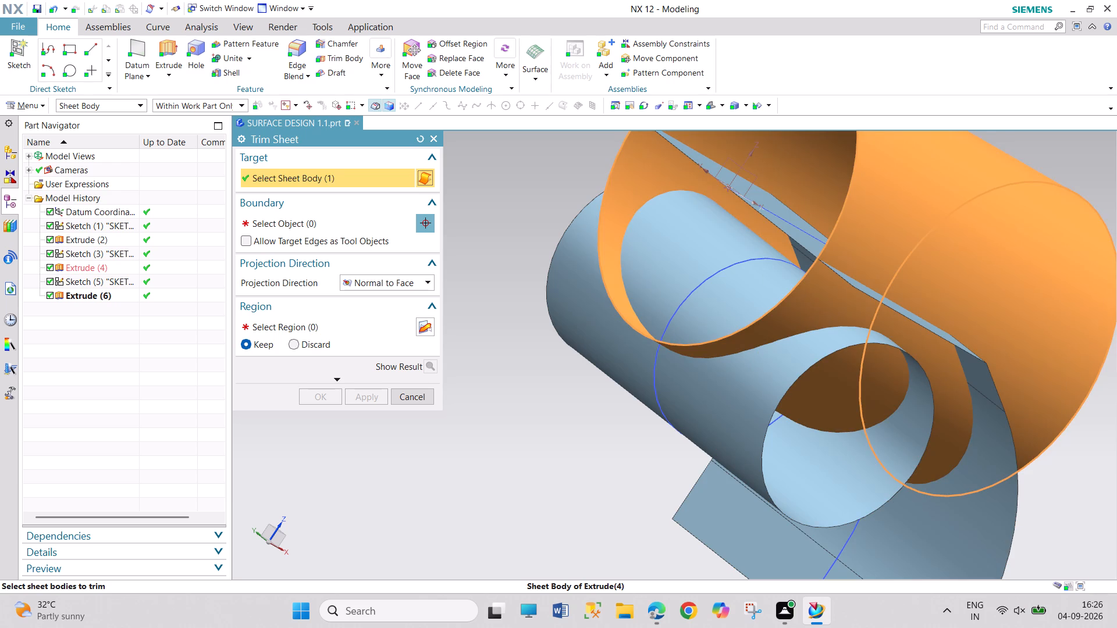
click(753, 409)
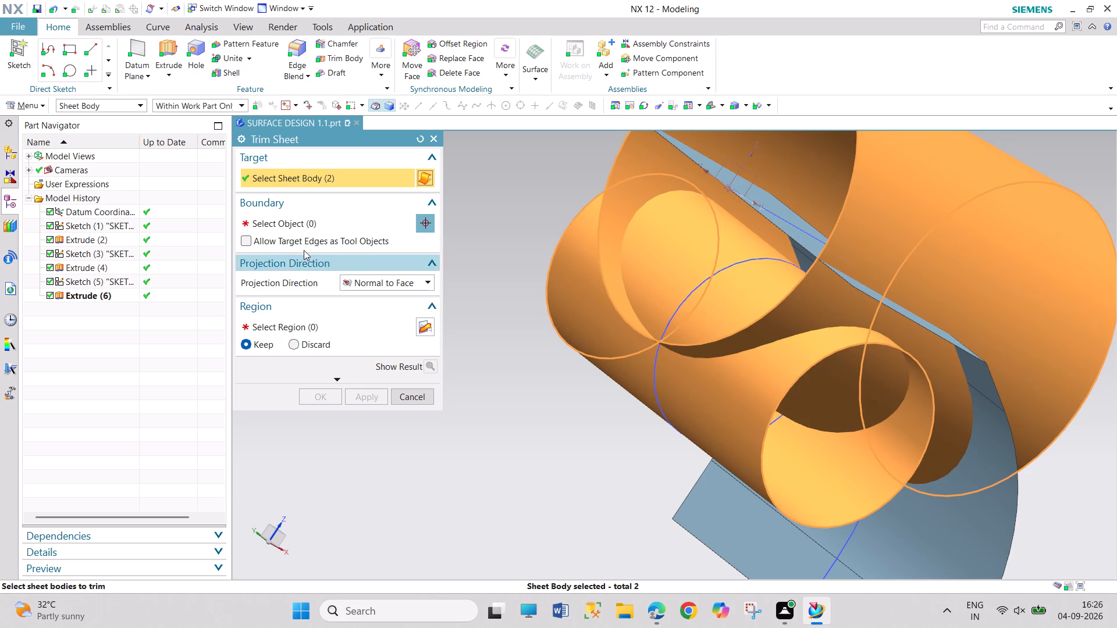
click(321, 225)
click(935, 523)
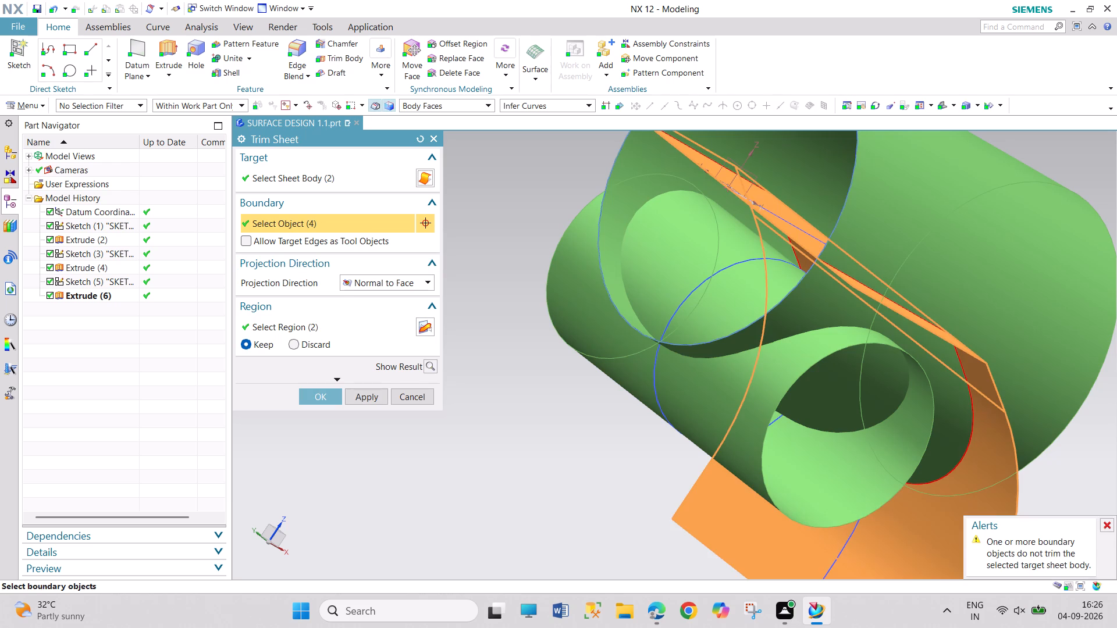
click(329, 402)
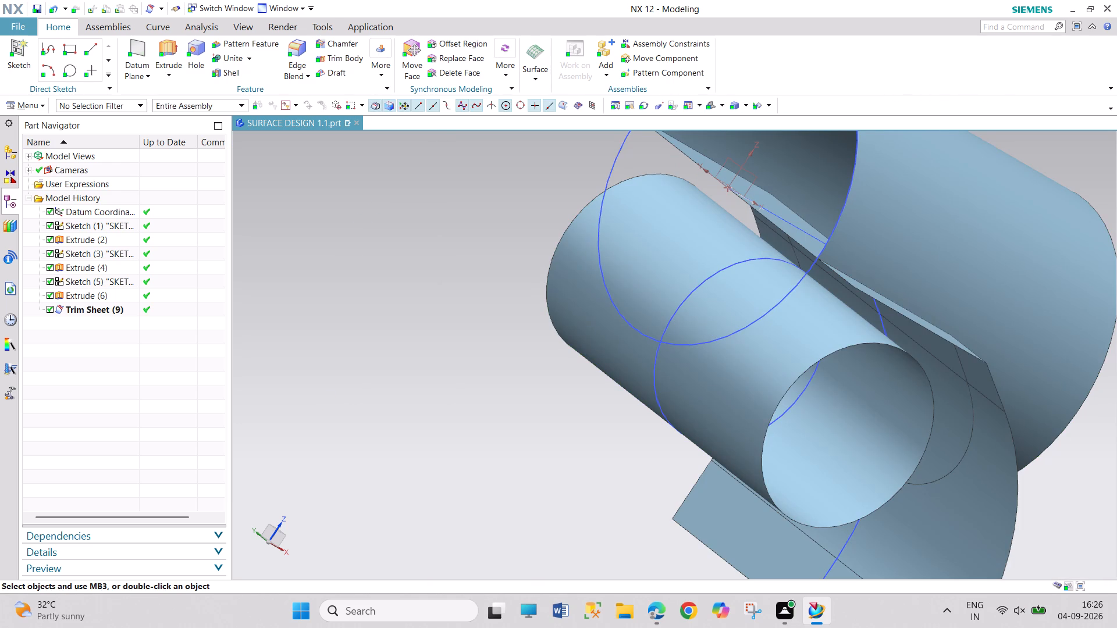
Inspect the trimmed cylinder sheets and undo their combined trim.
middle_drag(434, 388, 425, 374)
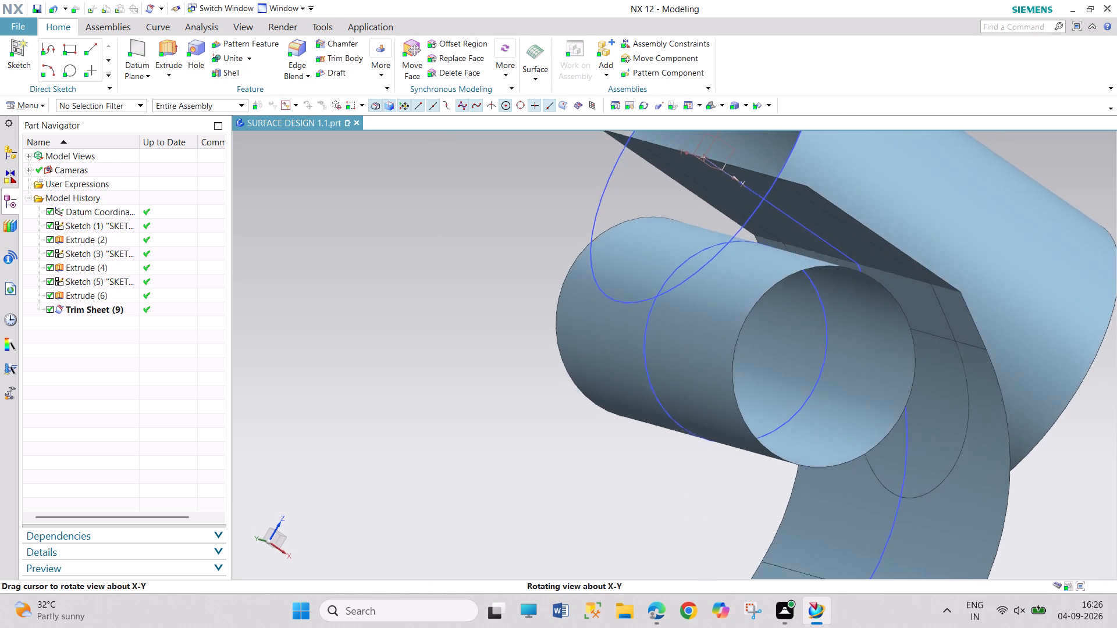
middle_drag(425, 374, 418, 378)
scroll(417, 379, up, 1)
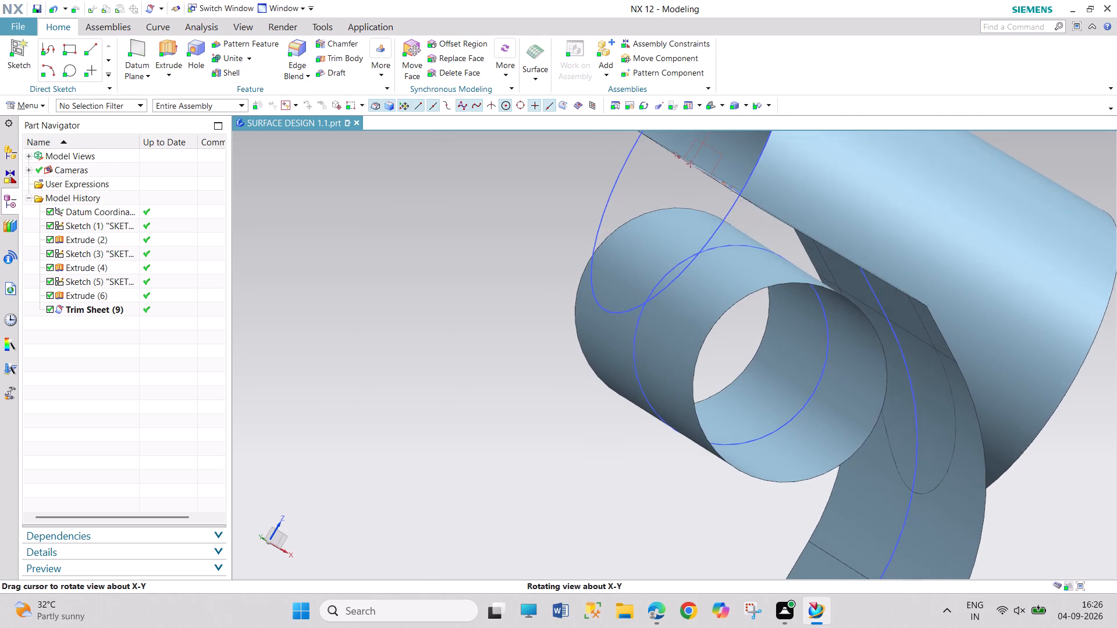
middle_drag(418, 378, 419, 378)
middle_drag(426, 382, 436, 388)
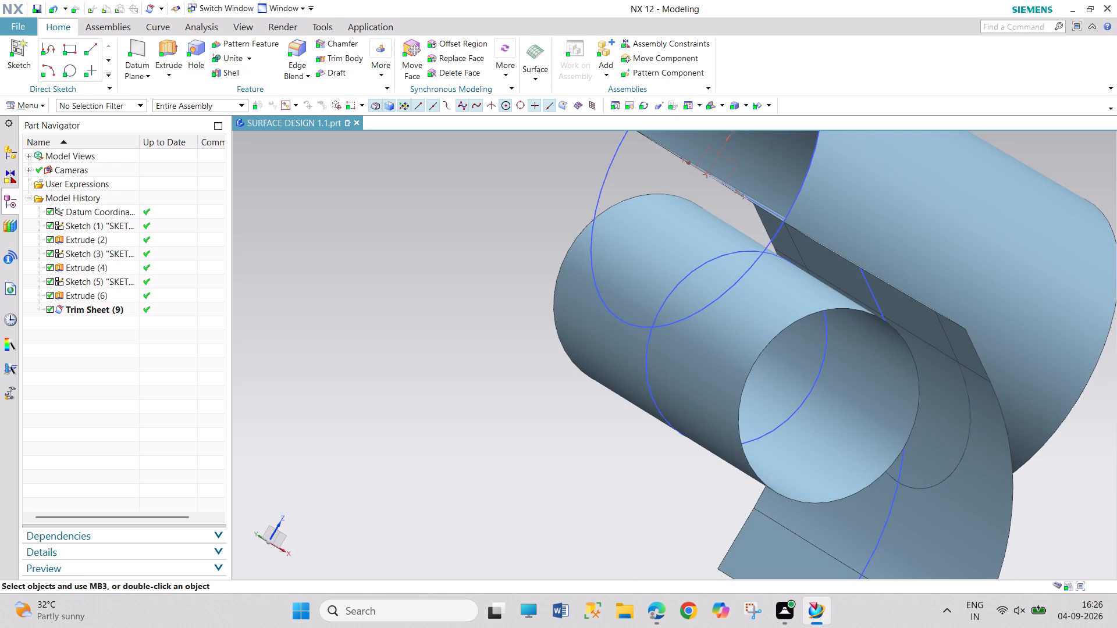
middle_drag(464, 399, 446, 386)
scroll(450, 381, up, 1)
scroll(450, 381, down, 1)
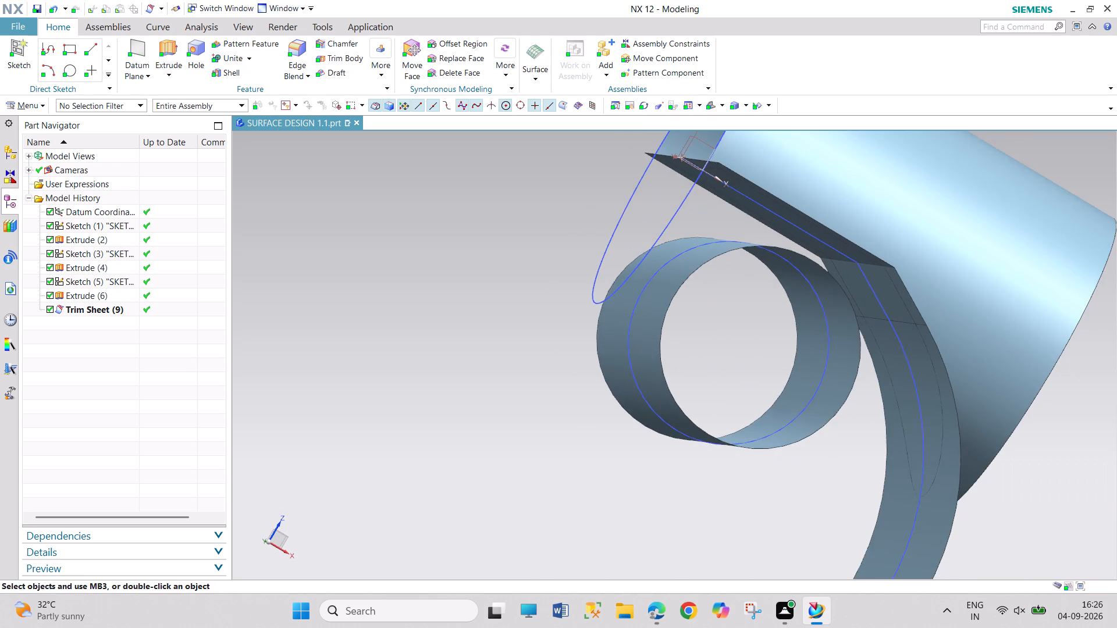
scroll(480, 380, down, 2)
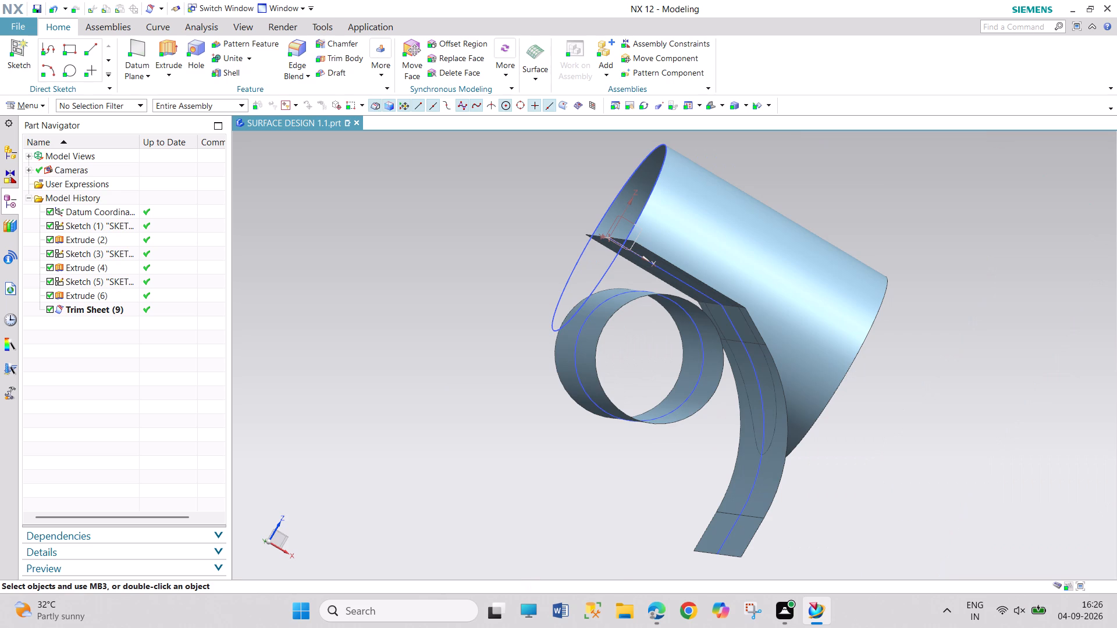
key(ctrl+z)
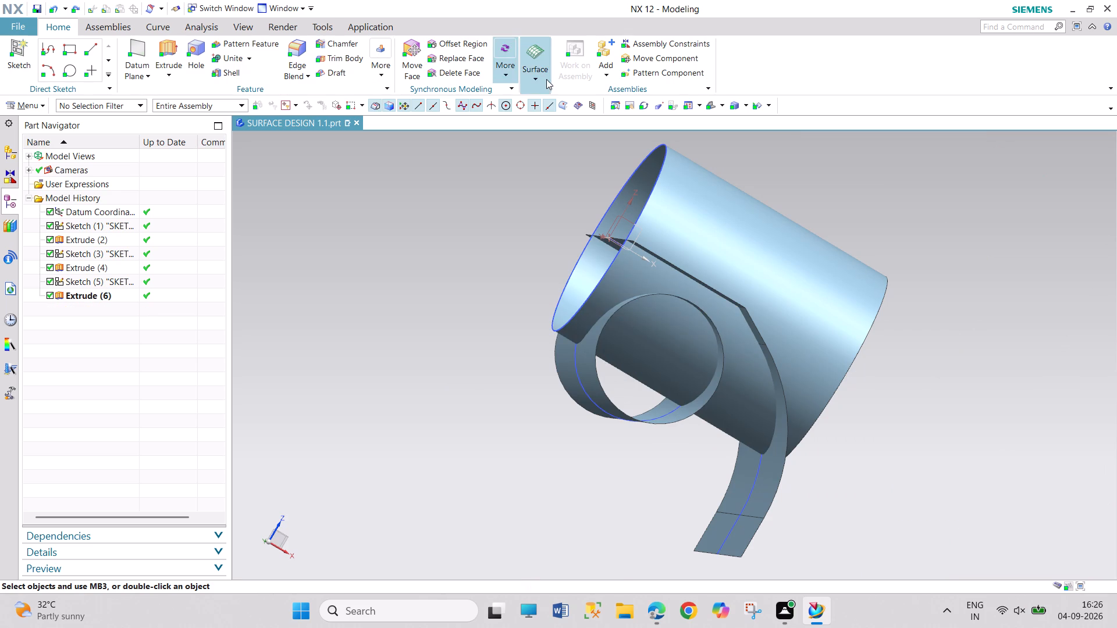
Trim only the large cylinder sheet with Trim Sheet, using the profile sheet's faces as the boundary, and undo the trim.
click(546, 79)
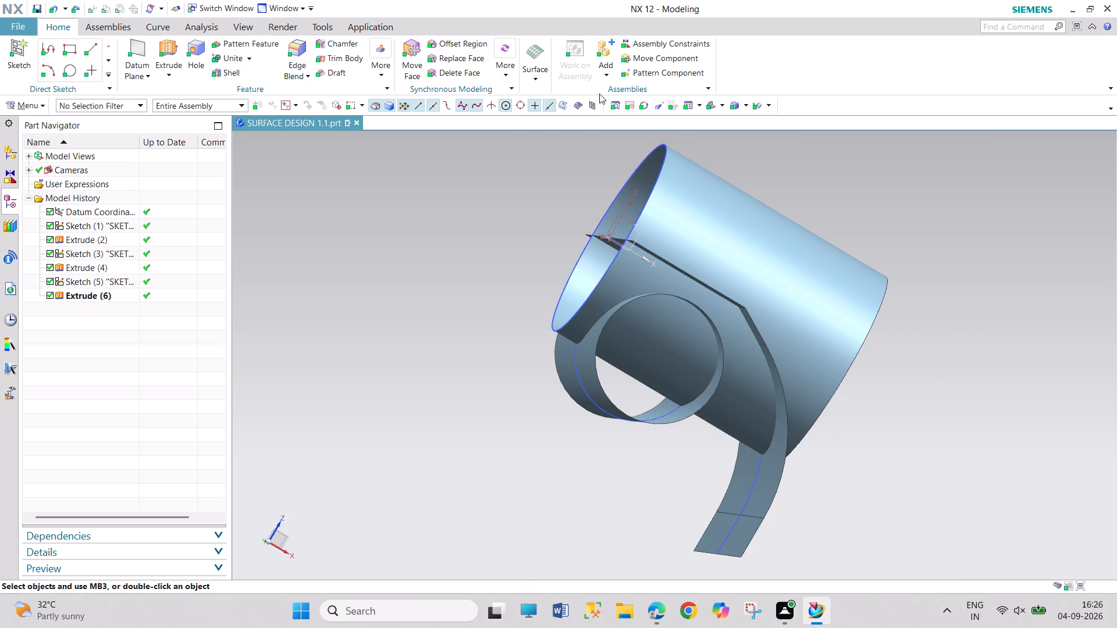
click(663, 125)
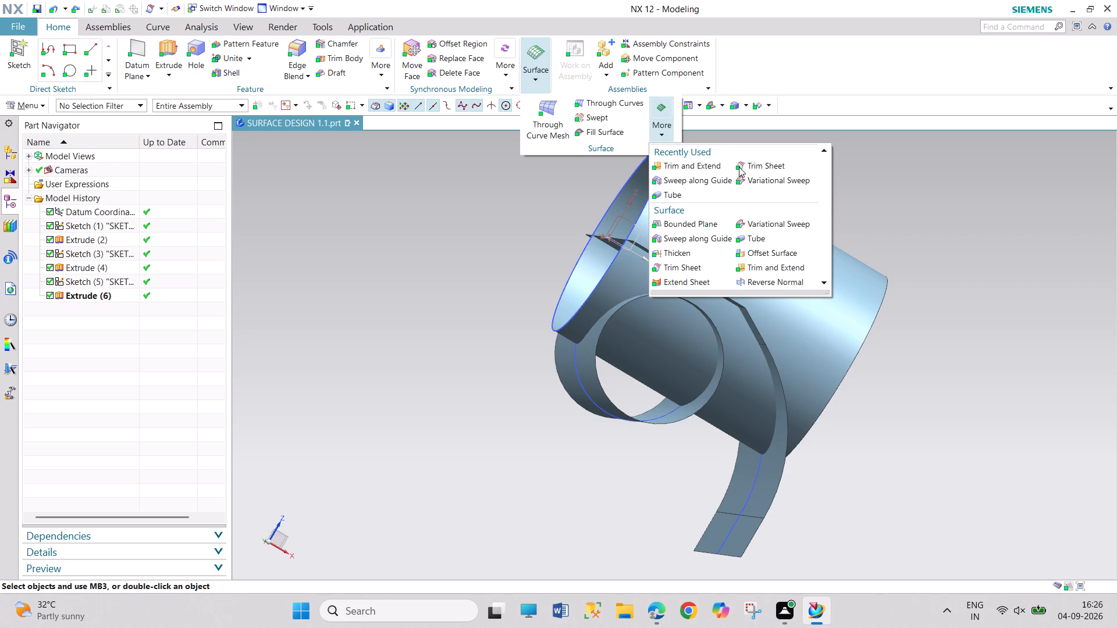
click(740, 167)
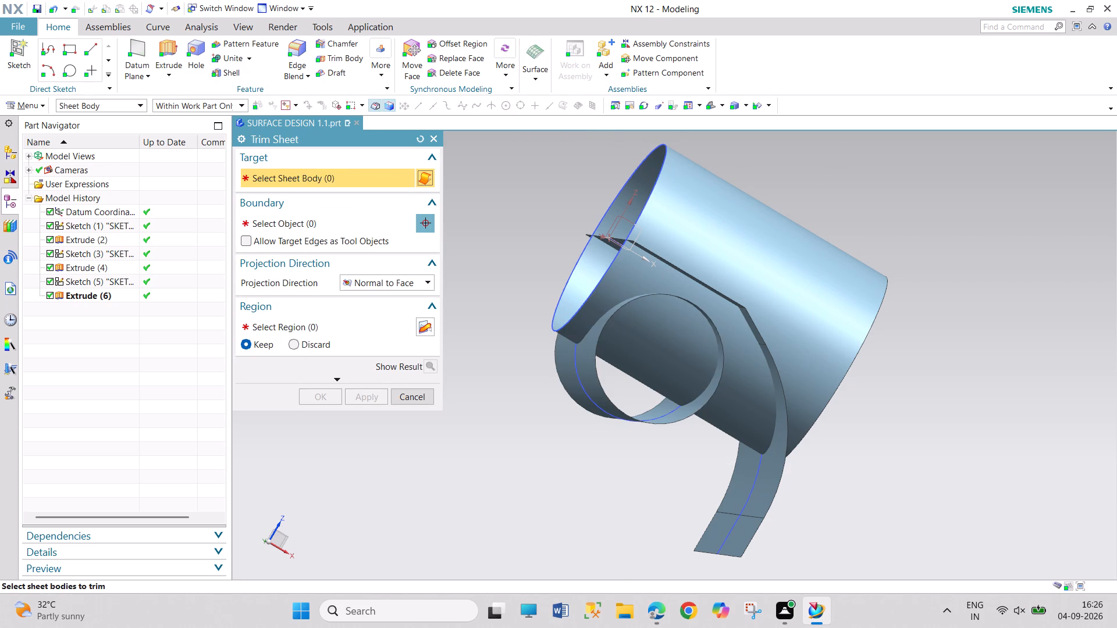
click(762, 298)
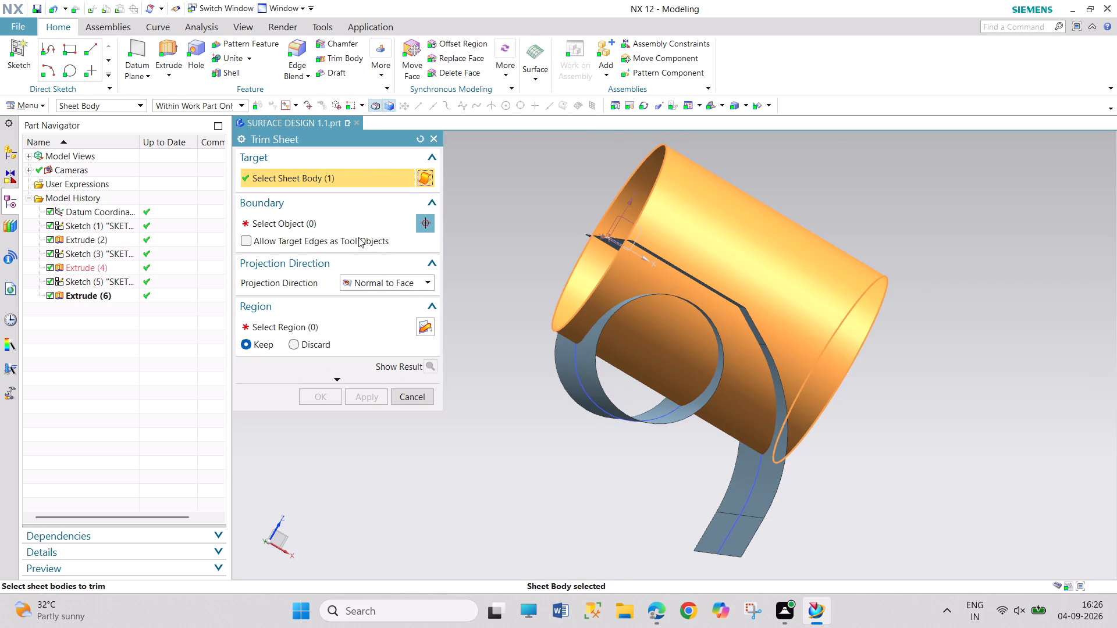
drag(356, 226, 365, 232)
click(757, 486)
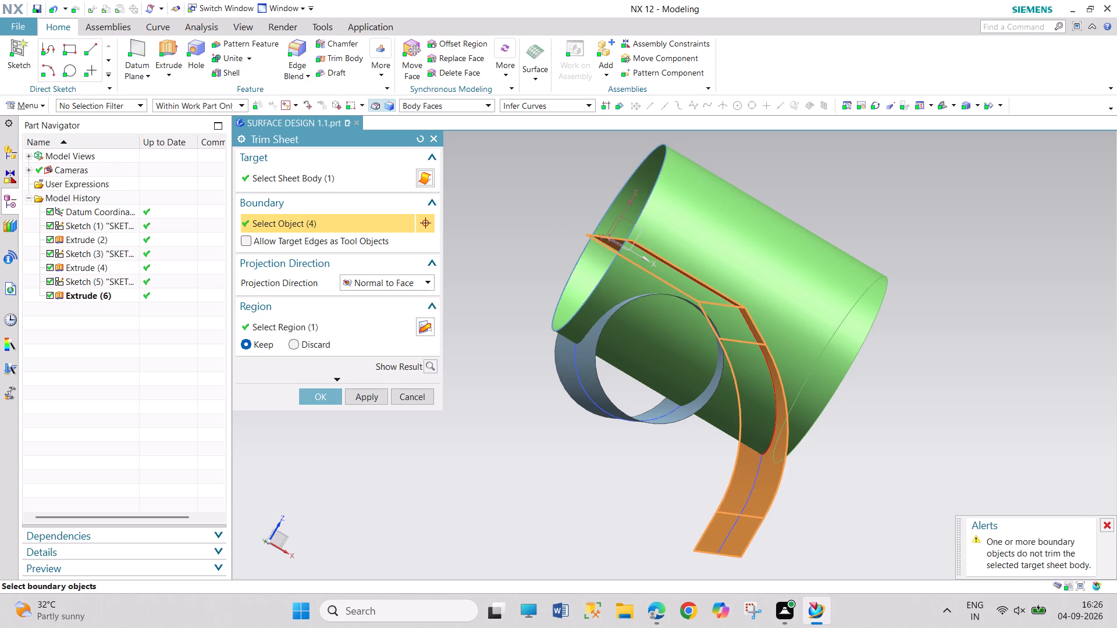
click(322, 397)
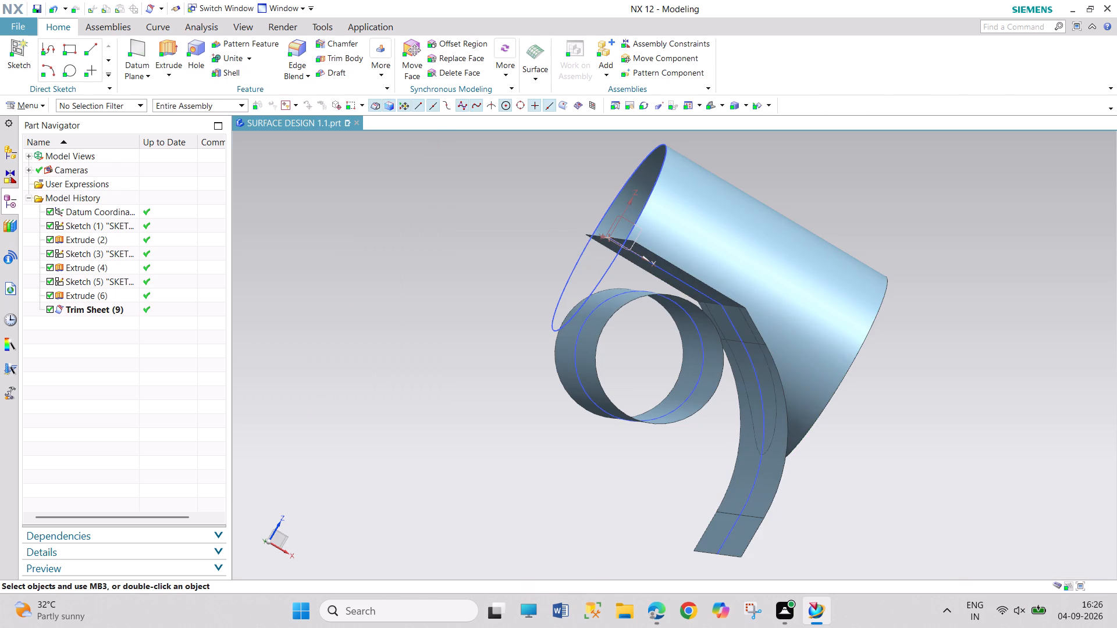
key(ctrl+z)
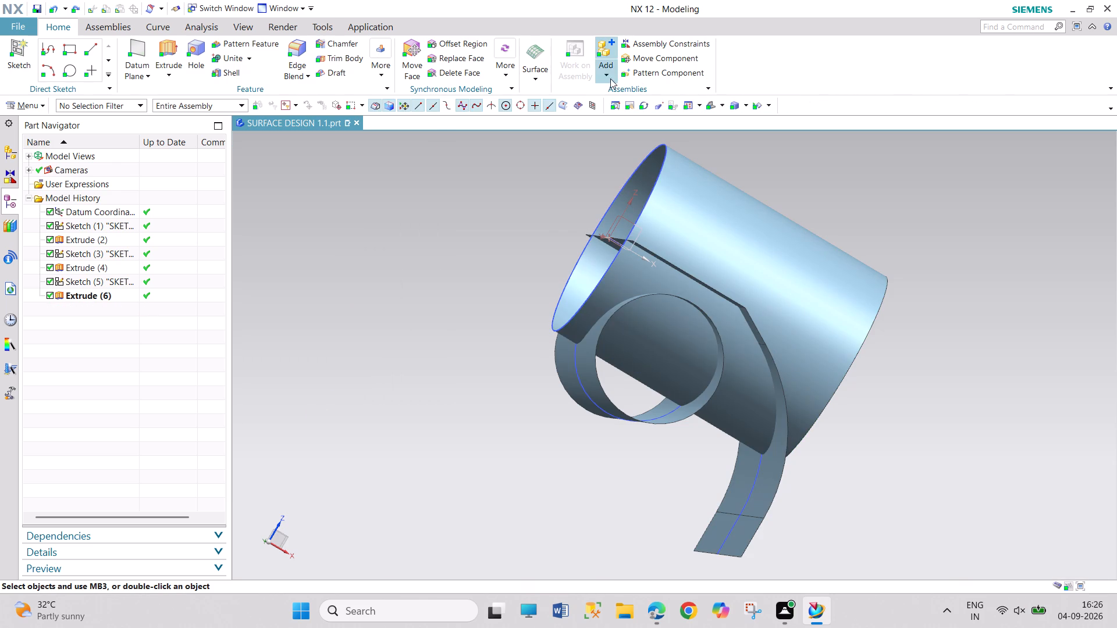
Trim the extruded profile sheet with Trim Sheet, using the large cylinder face as the boundary and keeping the portion outside the cylinder.
click(543, 79)
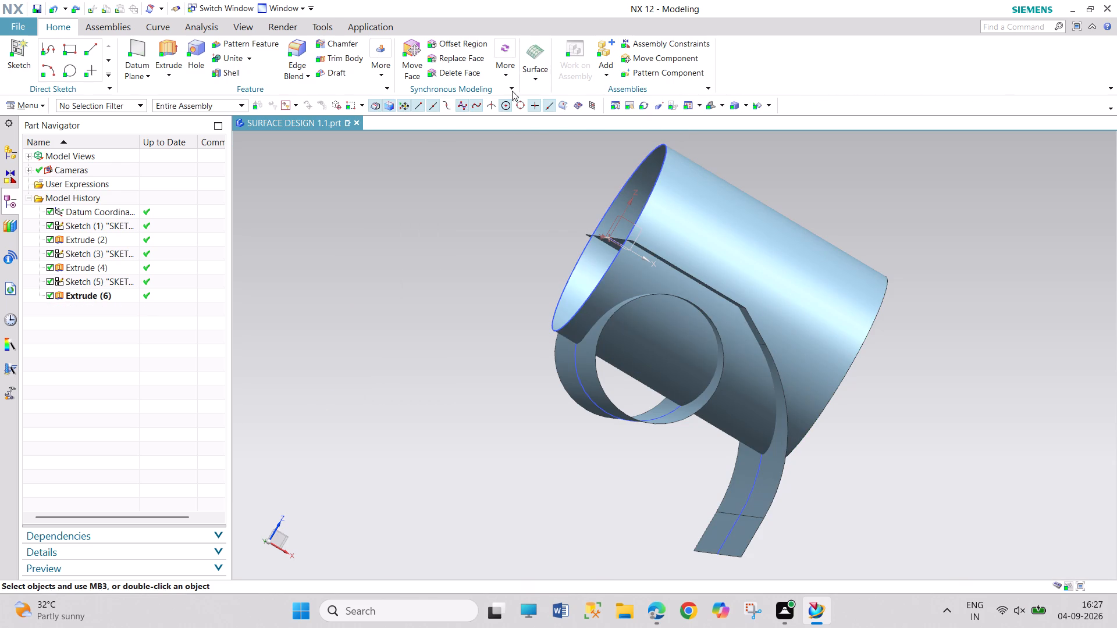
click(663, 126)
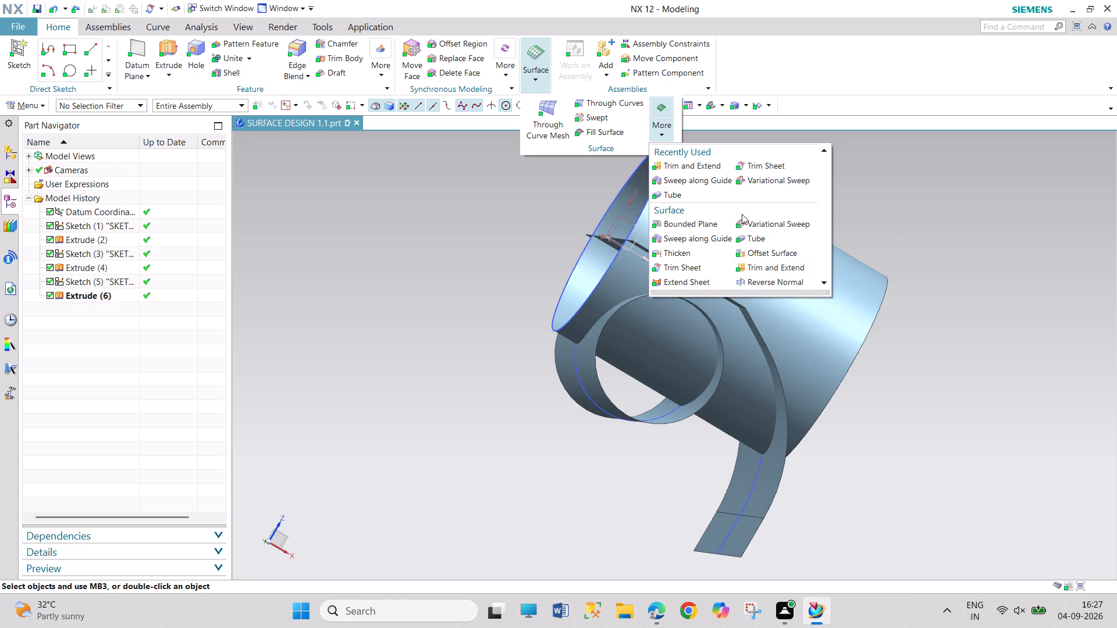
click(760, 169)
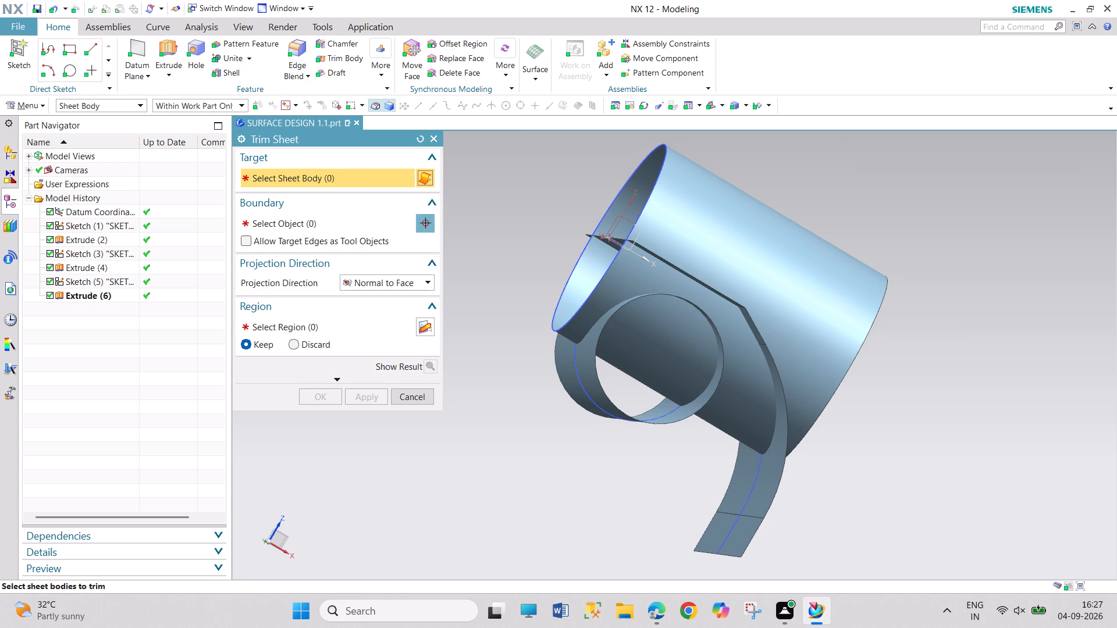
click(766, 509)
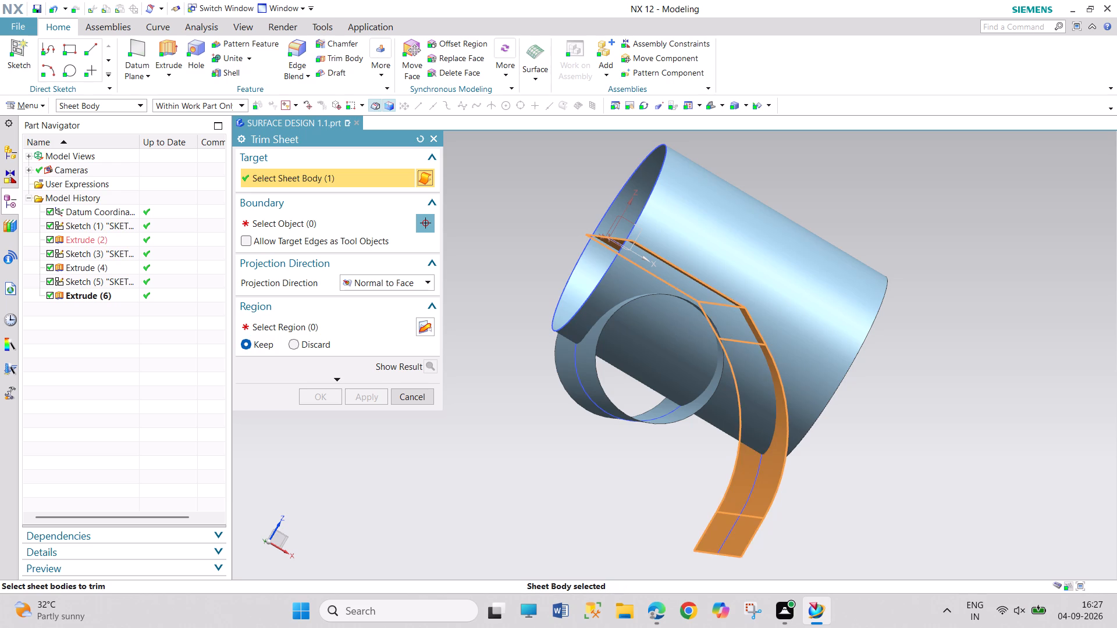
click(350, 223)
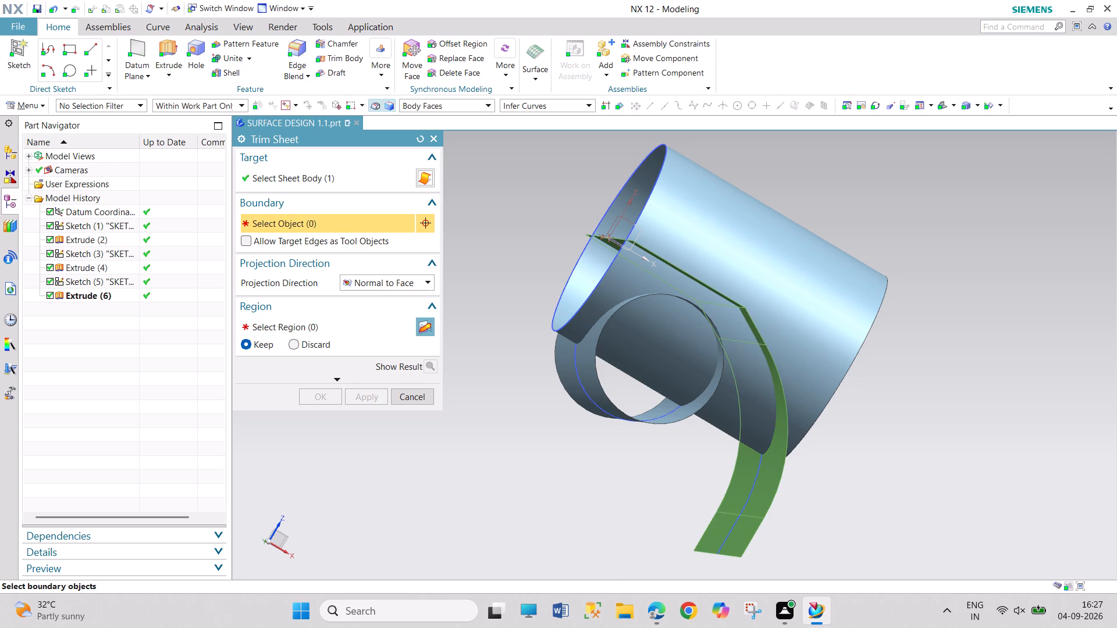
click(713, 219)
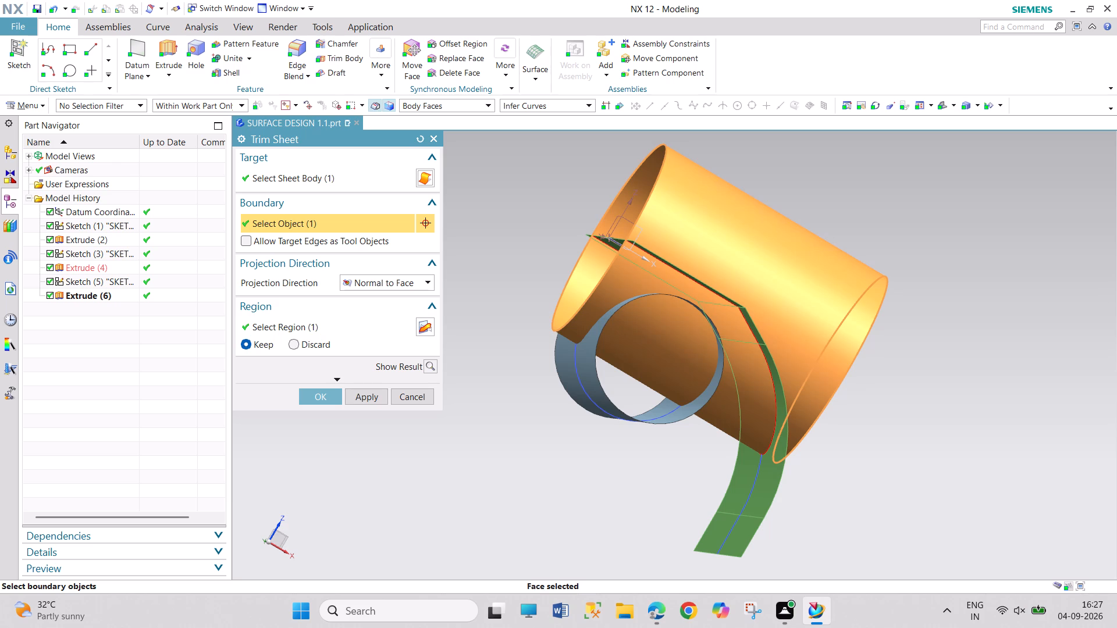
click(313, 399)
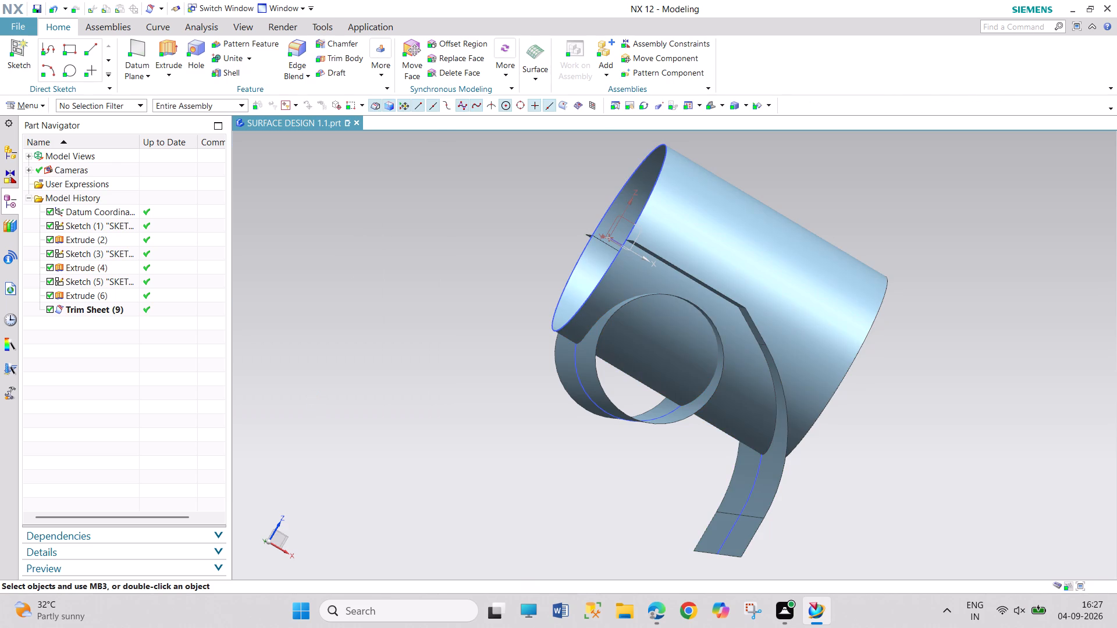
Trim the small cylinder sheet with Trim Sheet, using the large cylinder face as the boundary and keeping the portion outside the large cylinder.
middle_drag(500, 320, 532, 372)
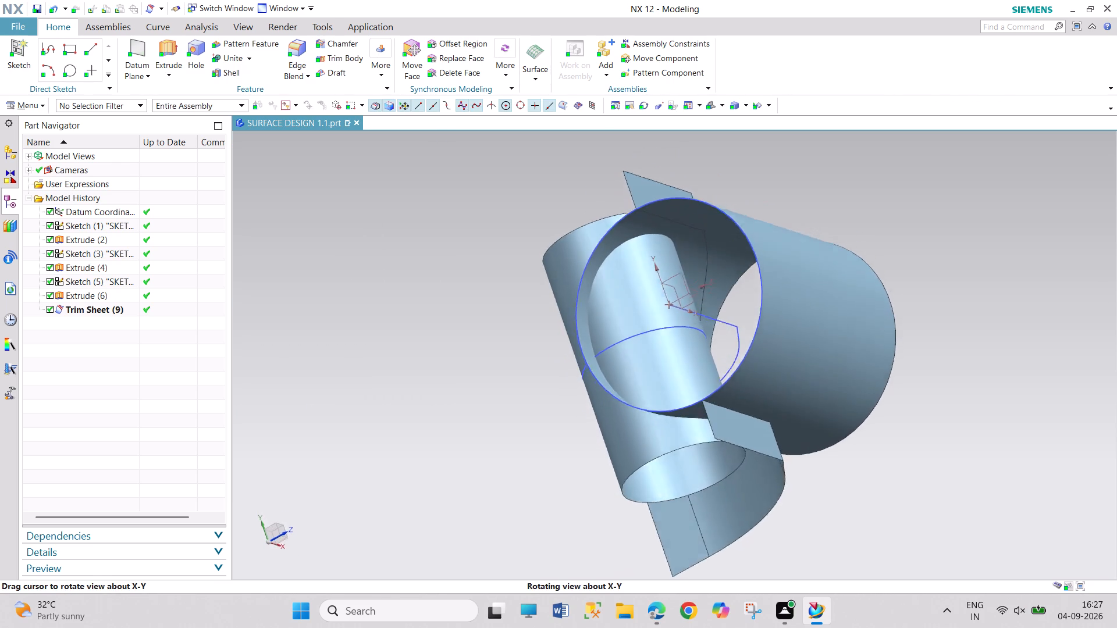
middle_drag(532, 372, 526, 362)
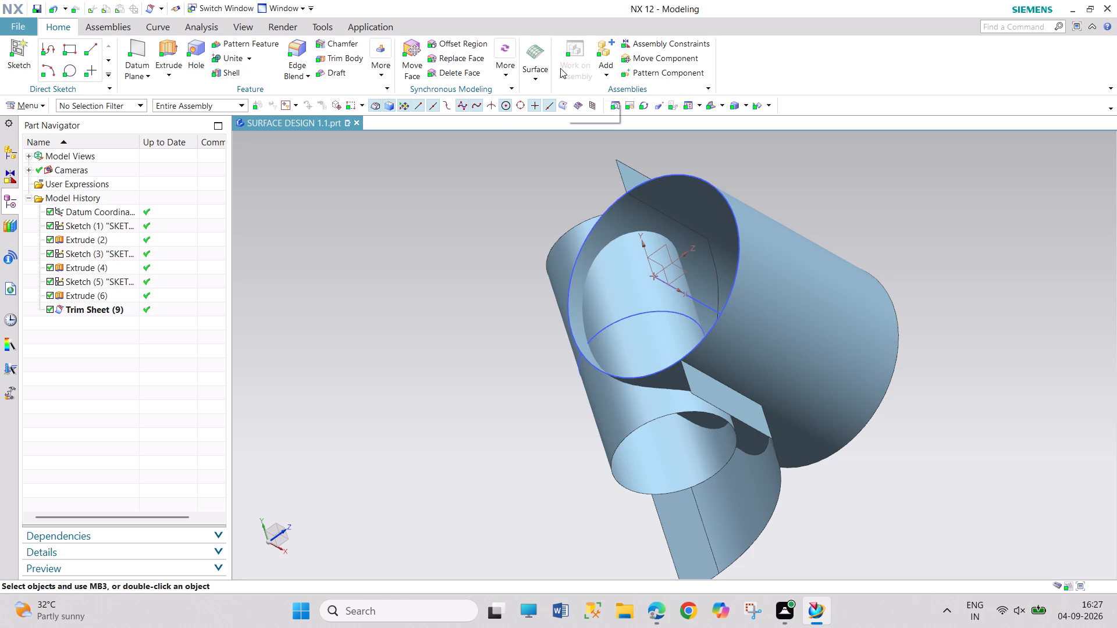
click(545, 74)
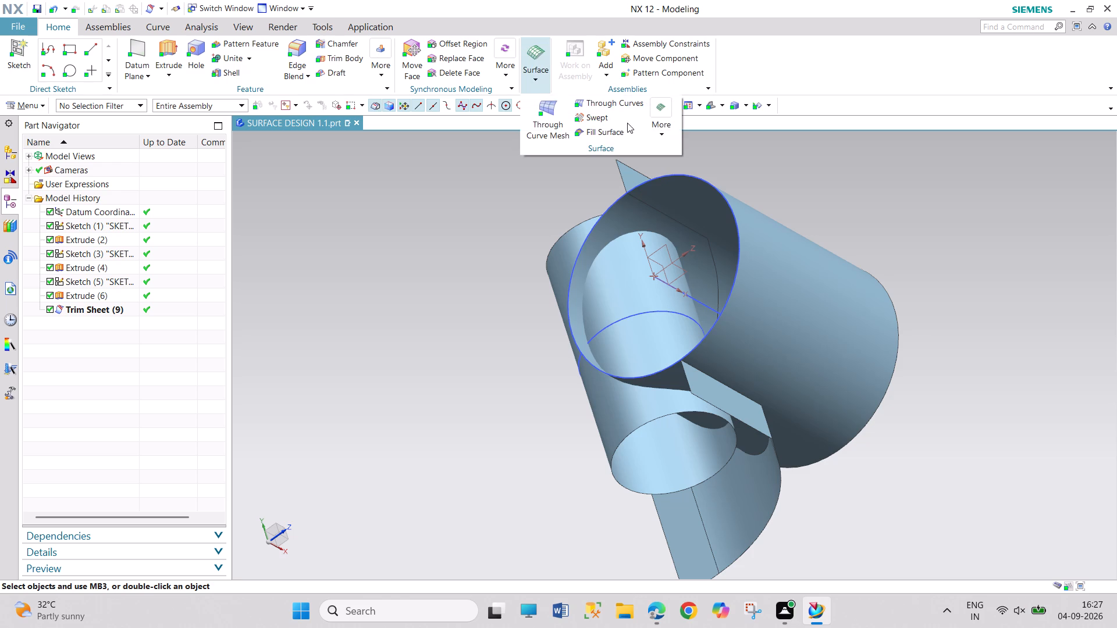
click(651, 131)
click(741, 166)
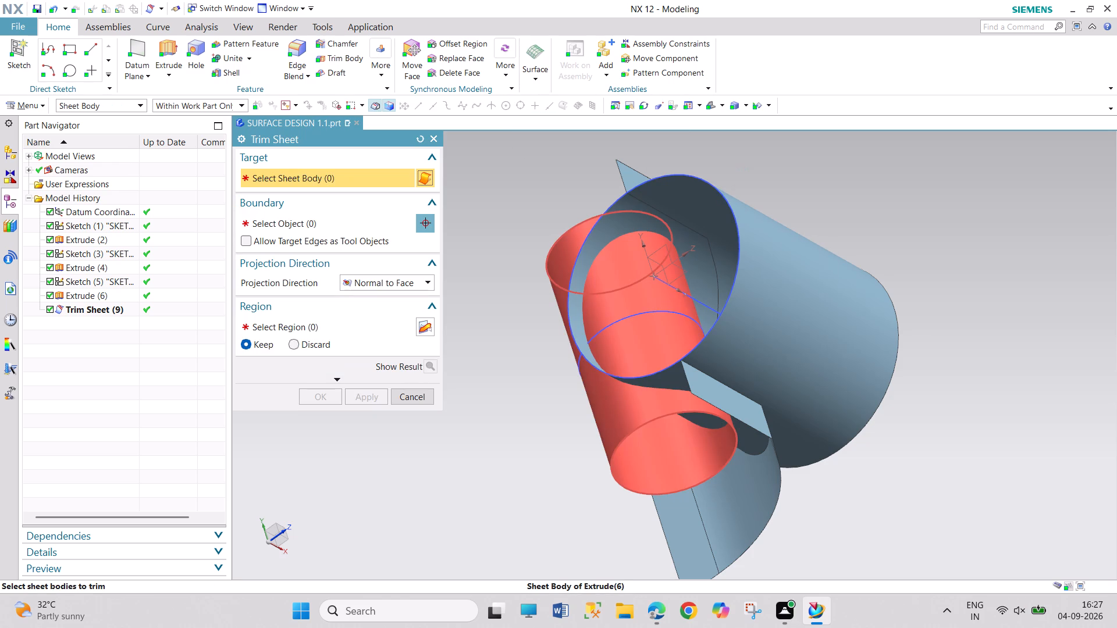
click(600, 410)
click(356, 223)
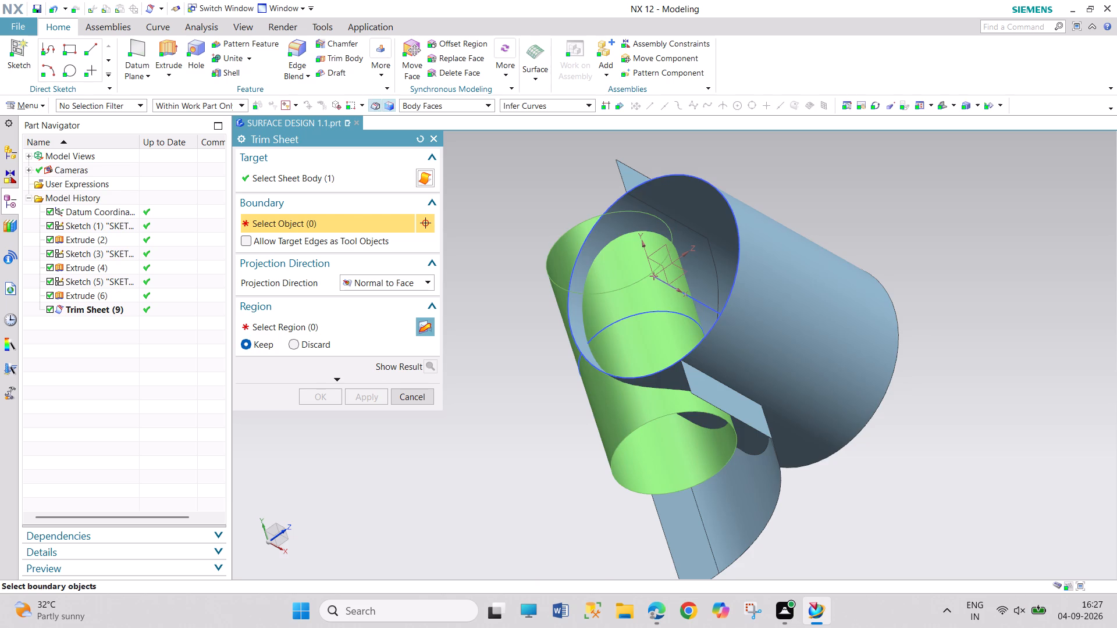
click(814, 324)
click(328, 402)
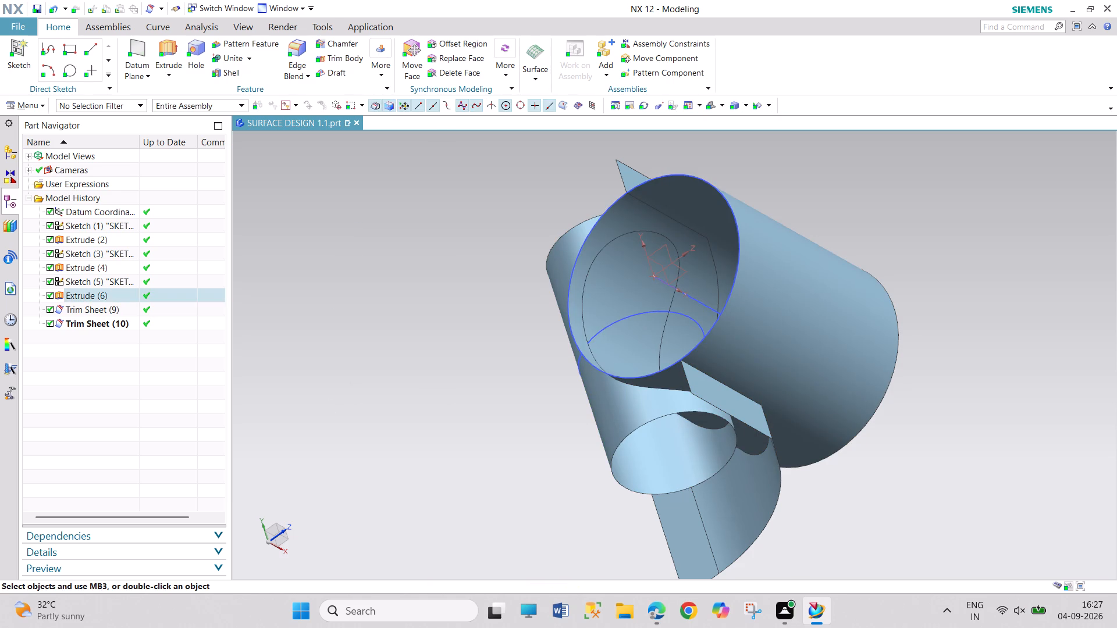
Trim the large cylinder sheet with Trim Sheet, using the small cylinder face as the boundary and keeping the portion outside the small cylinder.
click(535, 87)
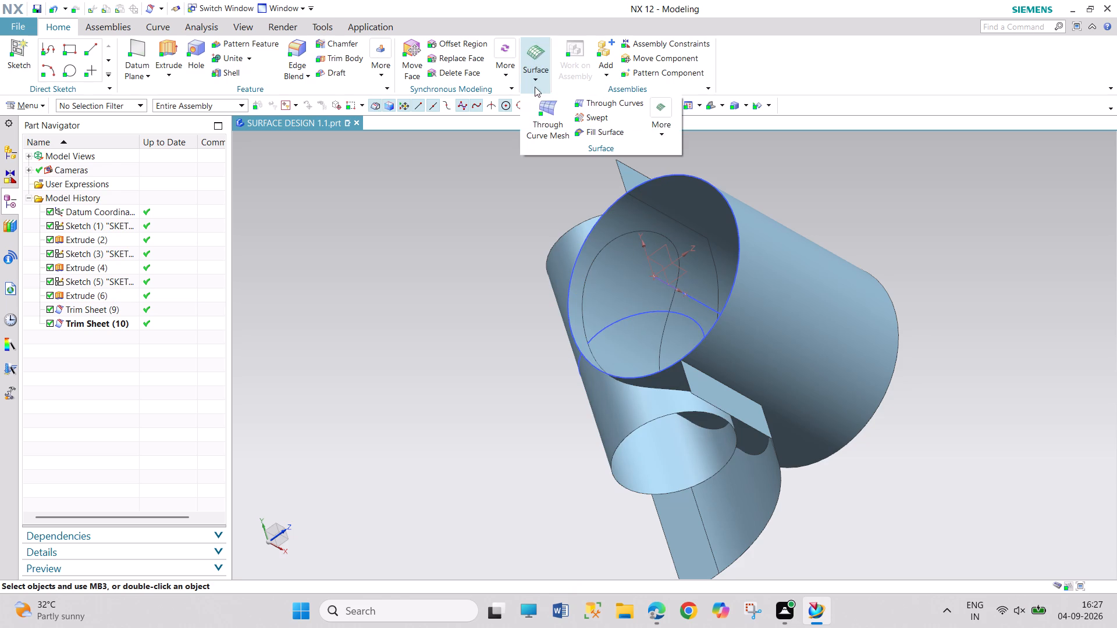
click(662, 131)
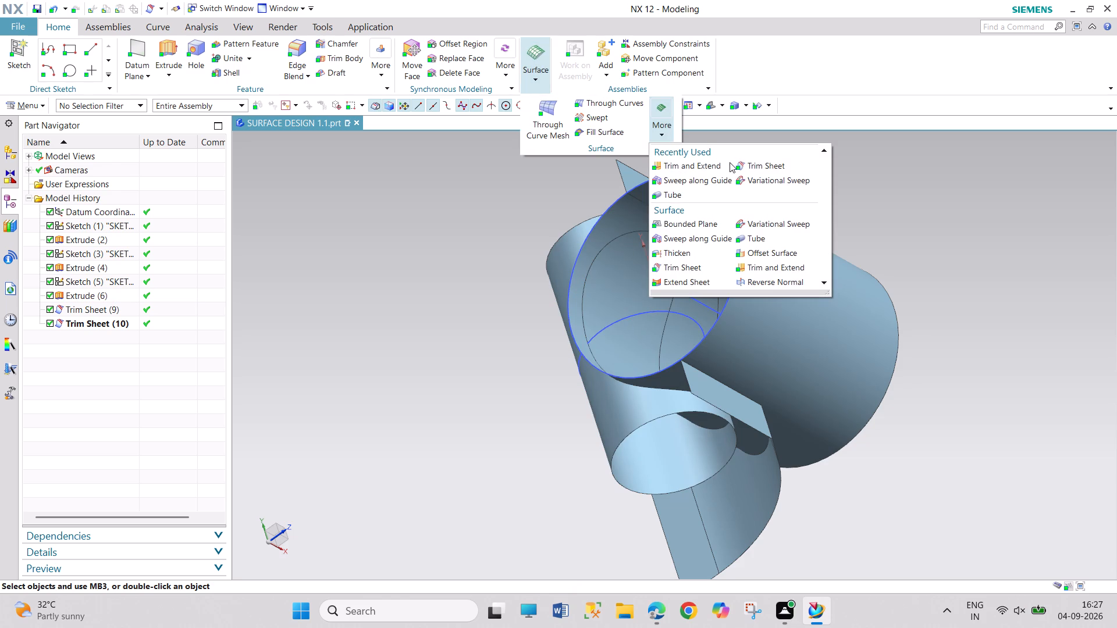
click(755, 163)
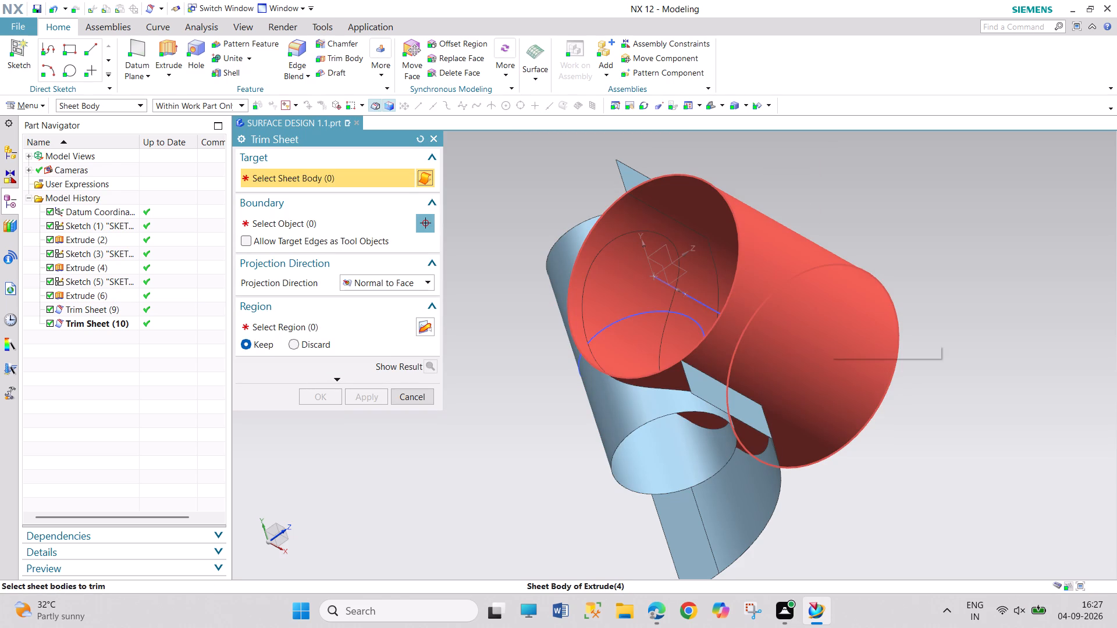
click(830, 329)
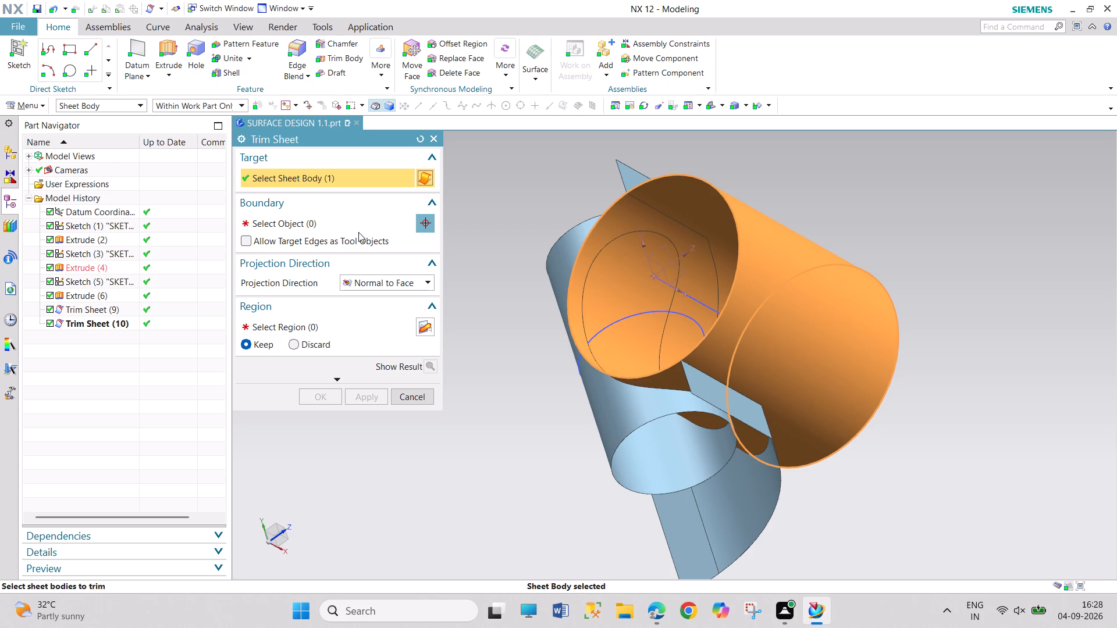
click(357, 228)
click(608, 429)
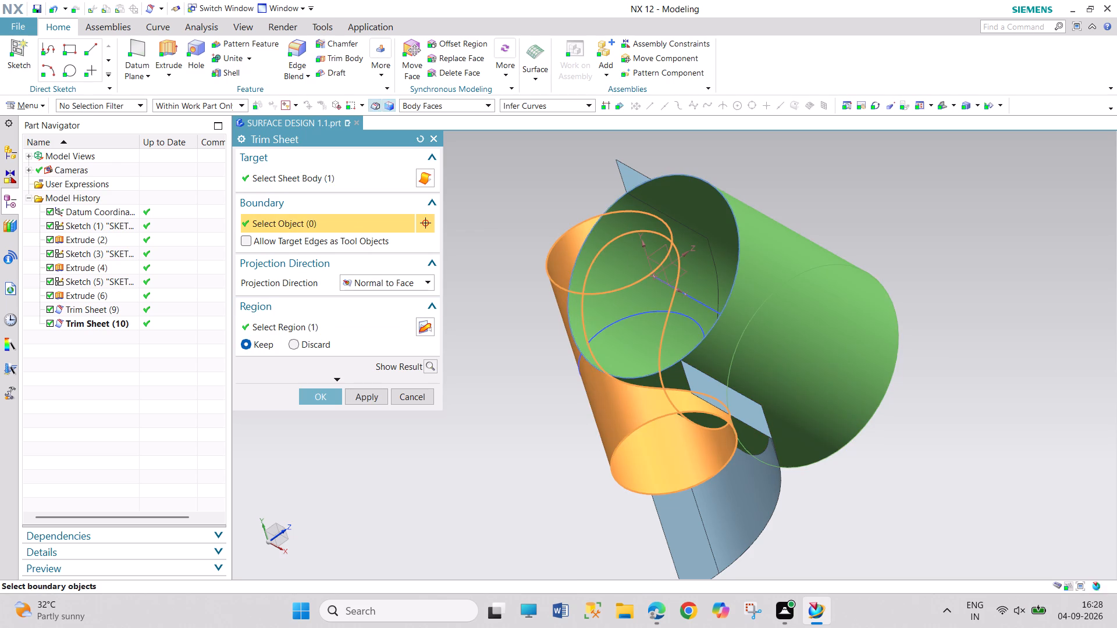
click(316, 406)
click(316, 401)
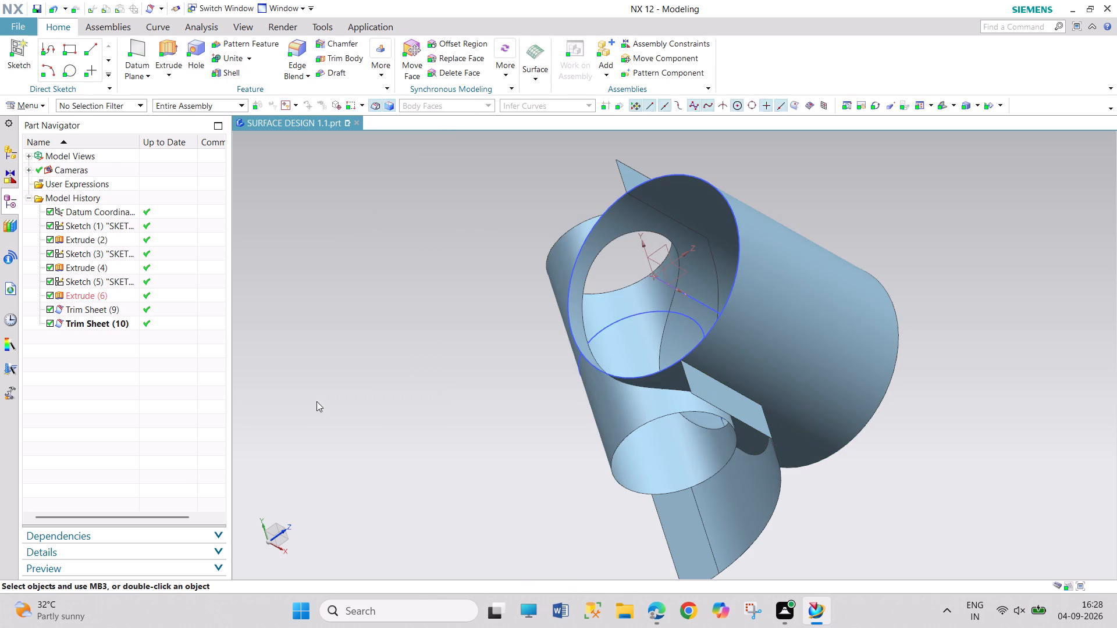
Inspect the trimmed sheets from several angles, hiding the large cylinder sheet and undoing the hide.
middle_drag(456, 448, 434, 433)
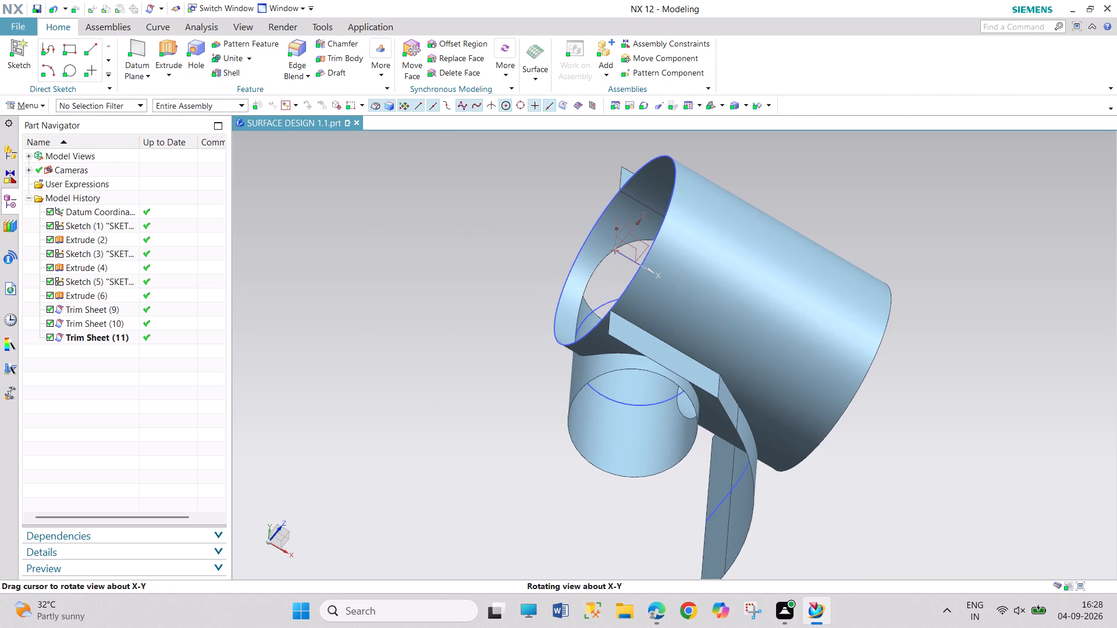
scroll(455, 449, up, 1)
middle_drag(456, 449, 481, 498)
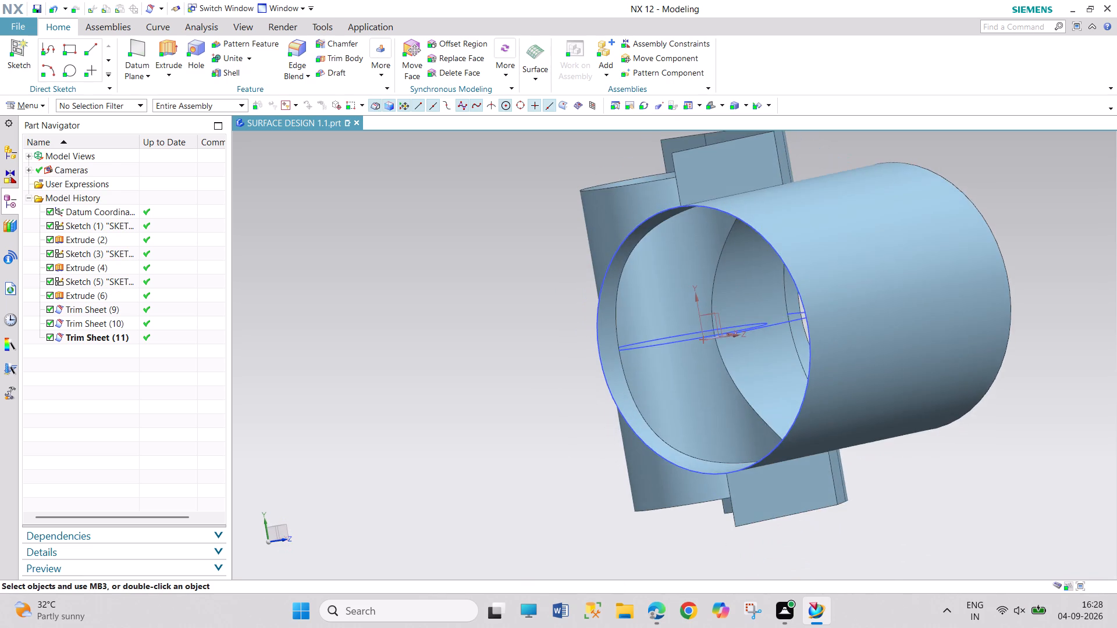
scroll(483, 493, up, 3)
scroll(489, 475, down, 6)
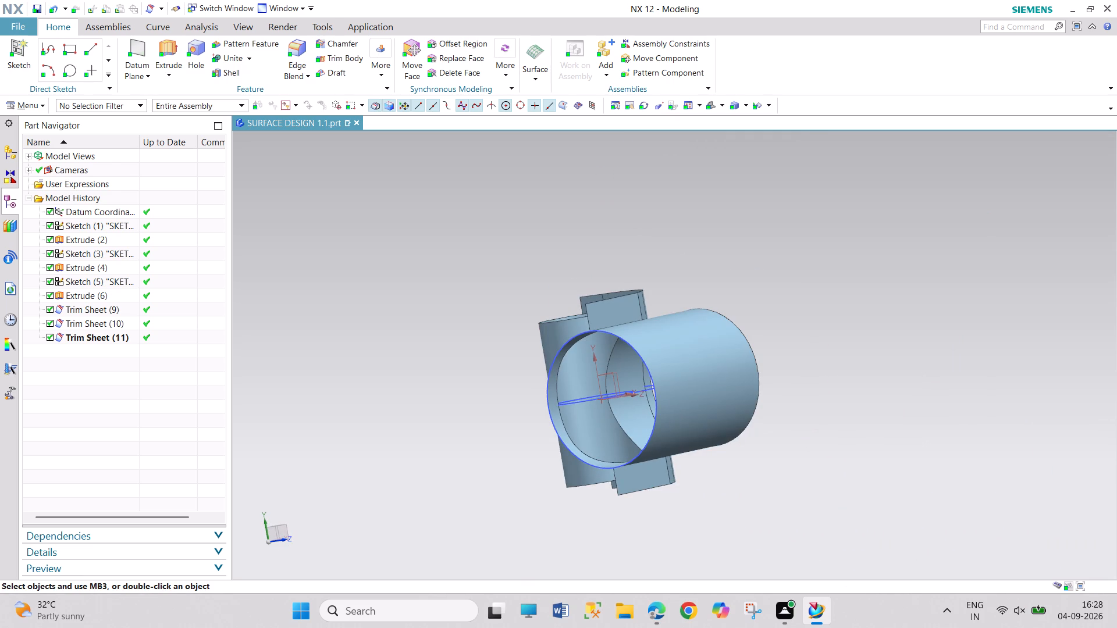
click(708, 110)
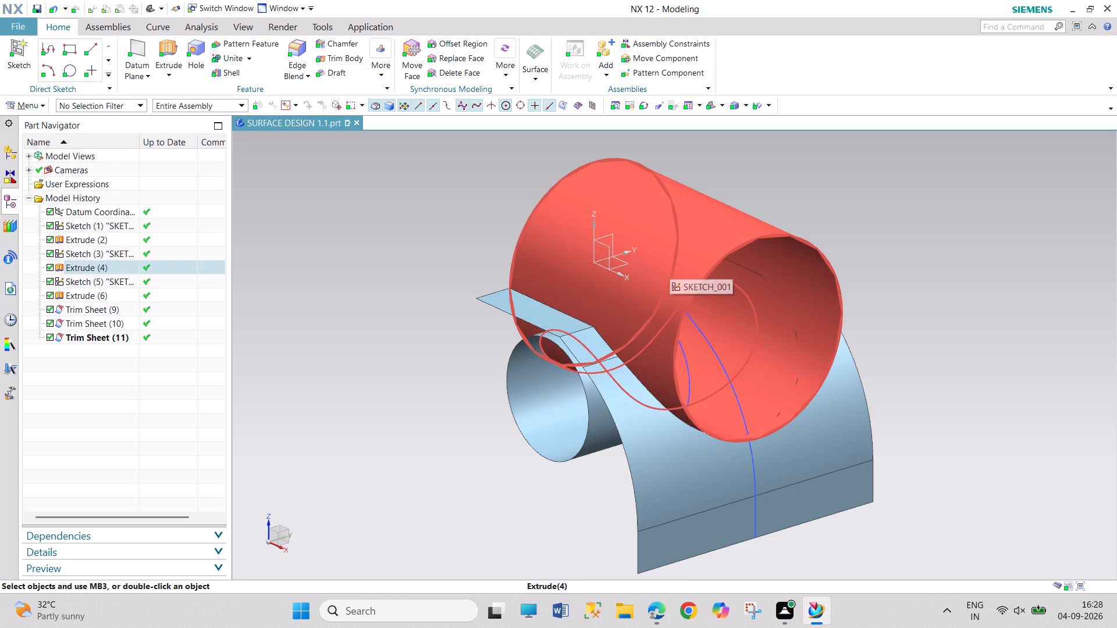
right_click(716, 257)
click(746, 281)
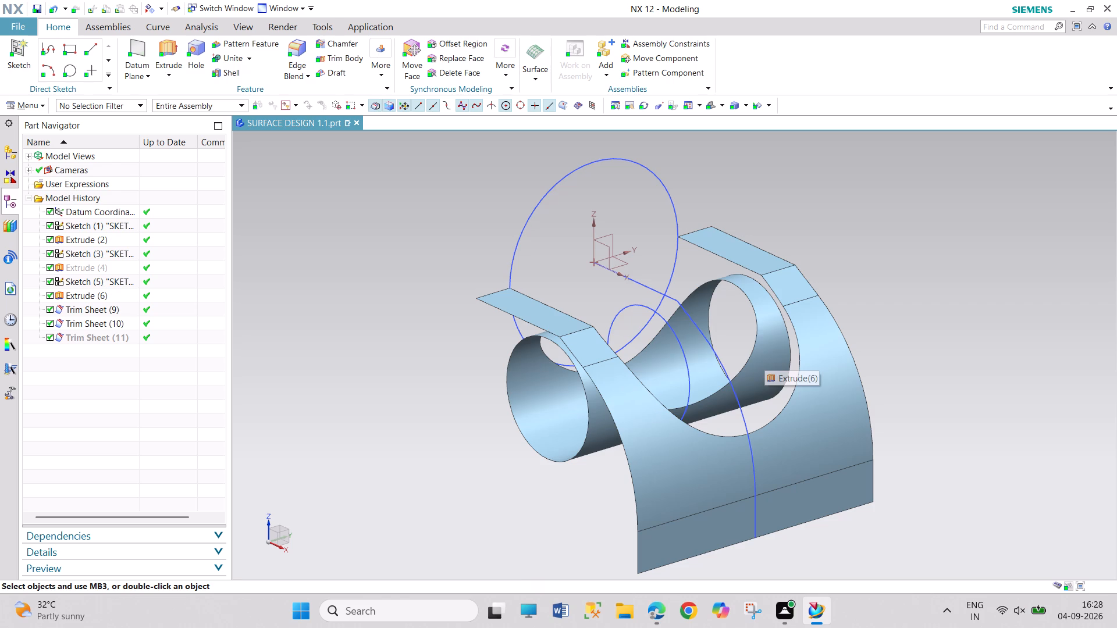
key(ctrl+z)
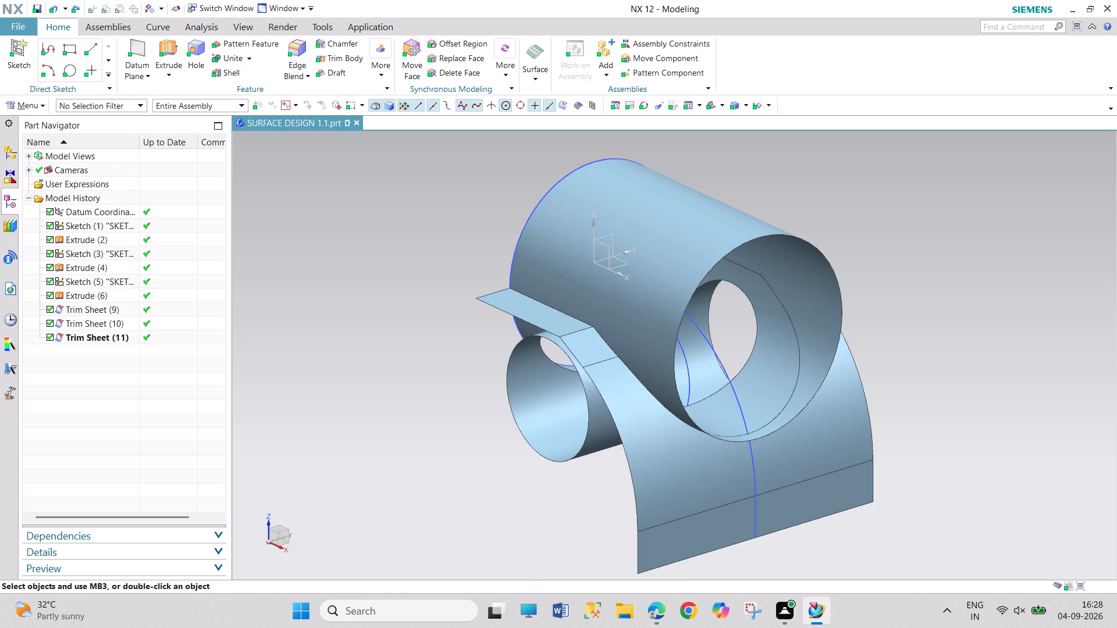
middle_drag(461, 352, 505, 394)
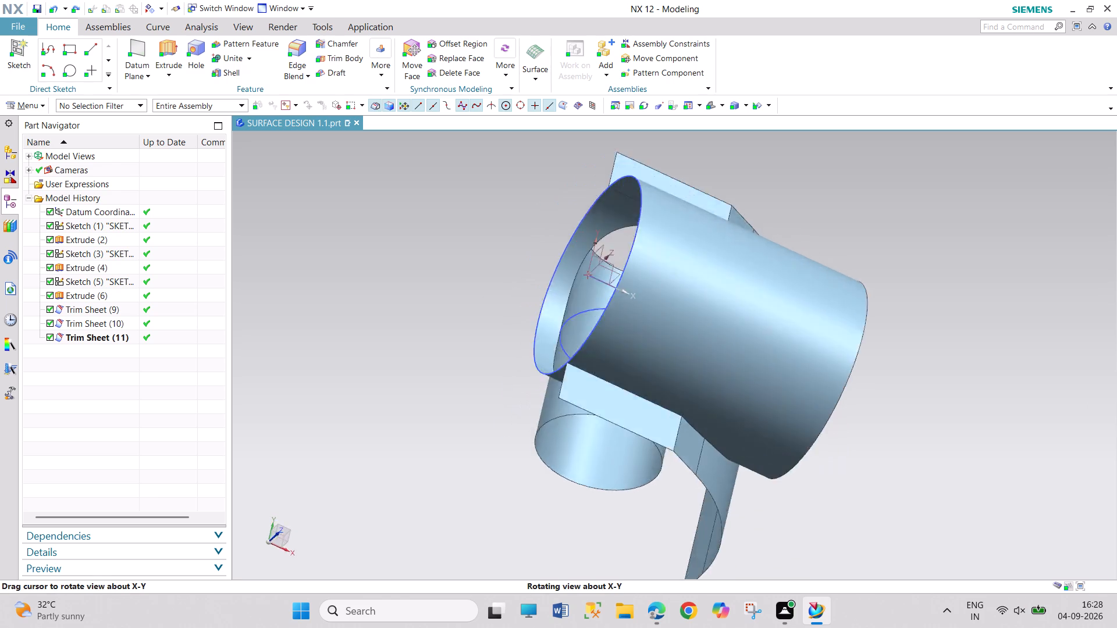
middle_drag(505, 394, 532, 372)
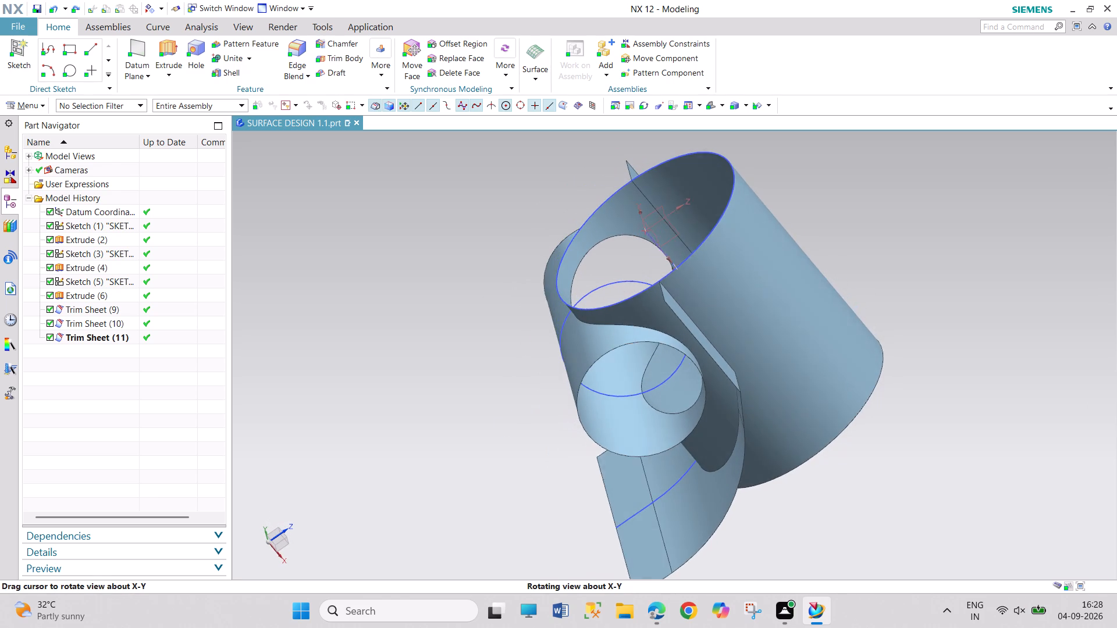
middle_drag(532, 372, 534, 372)
middle_drag(535, 372, 560, 405)
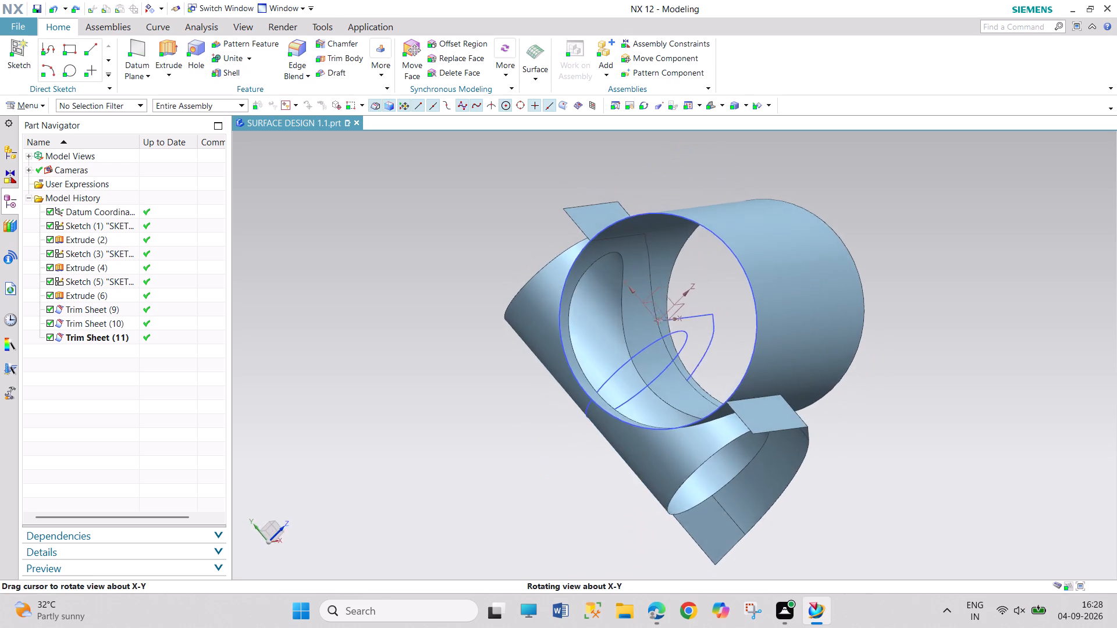
middle_drag(560, 405, 542, 401)
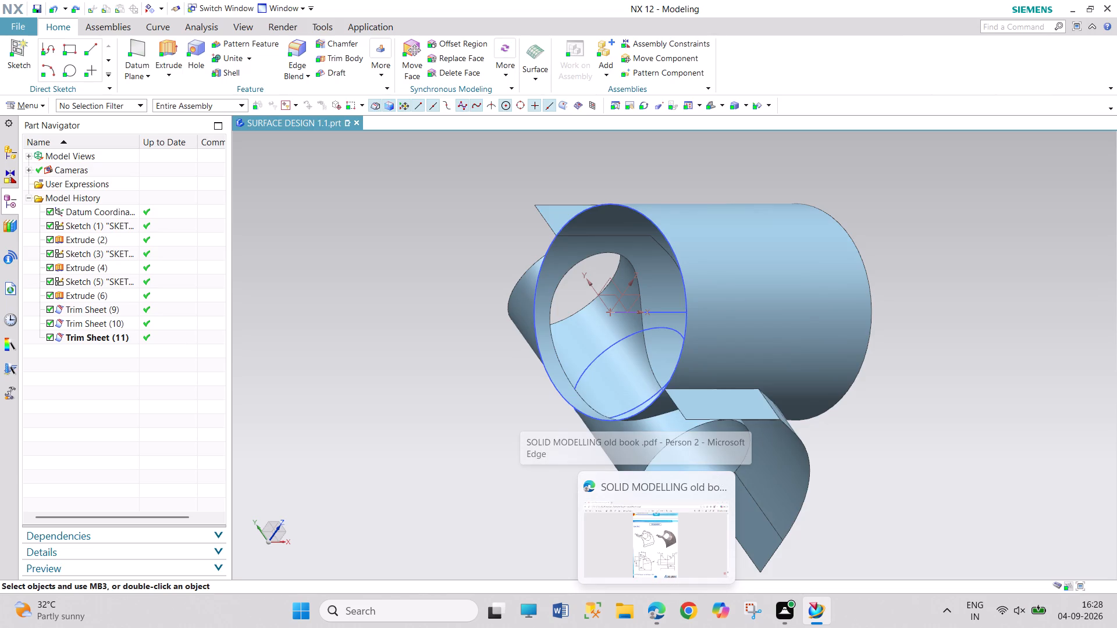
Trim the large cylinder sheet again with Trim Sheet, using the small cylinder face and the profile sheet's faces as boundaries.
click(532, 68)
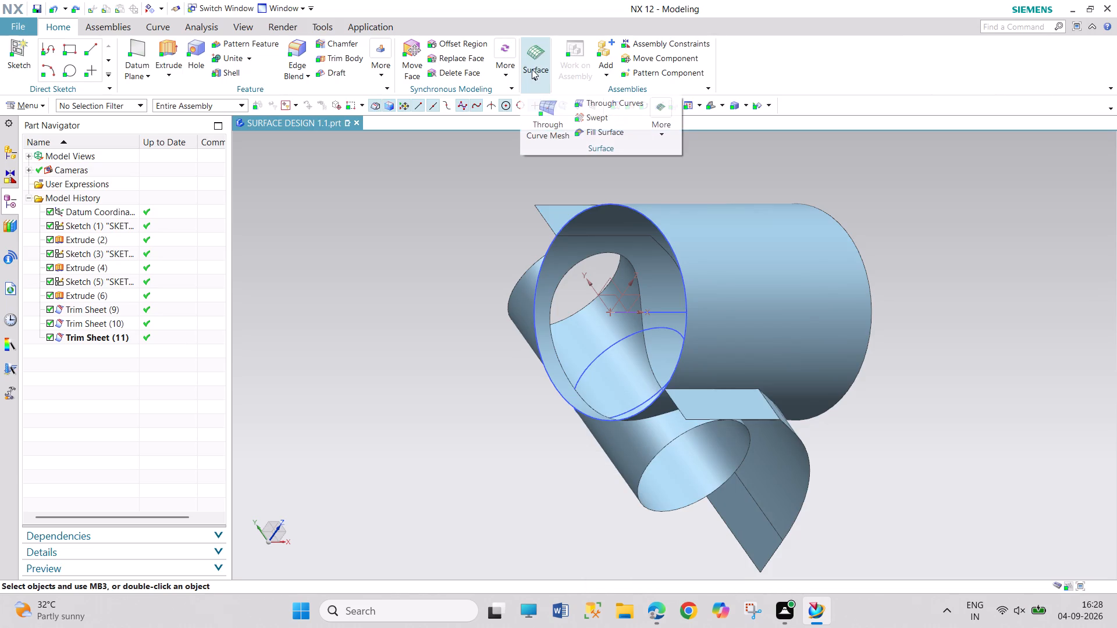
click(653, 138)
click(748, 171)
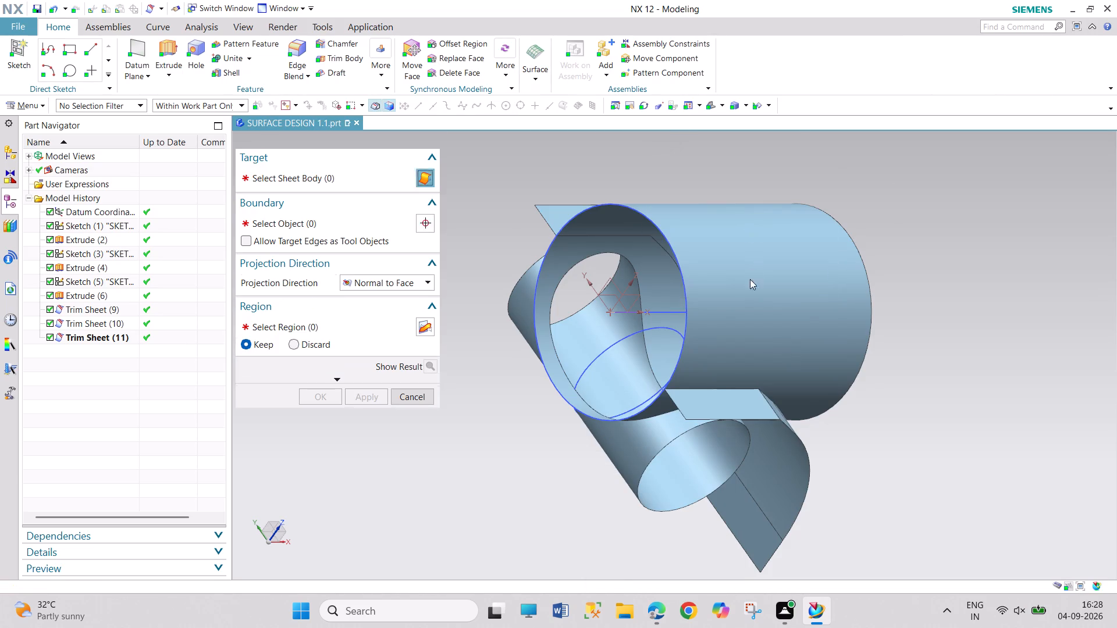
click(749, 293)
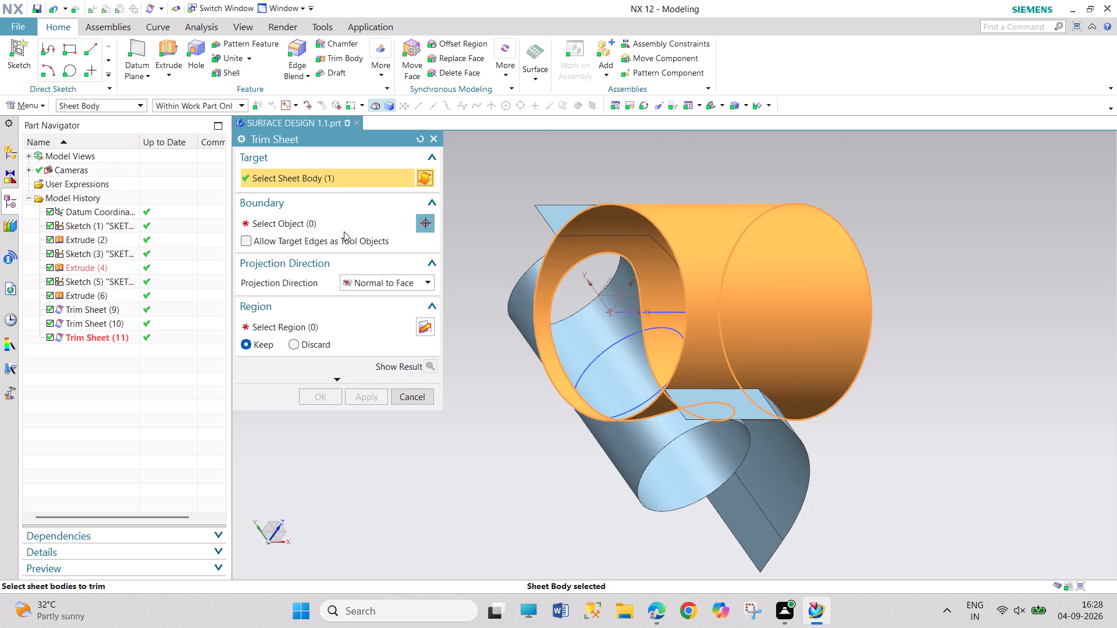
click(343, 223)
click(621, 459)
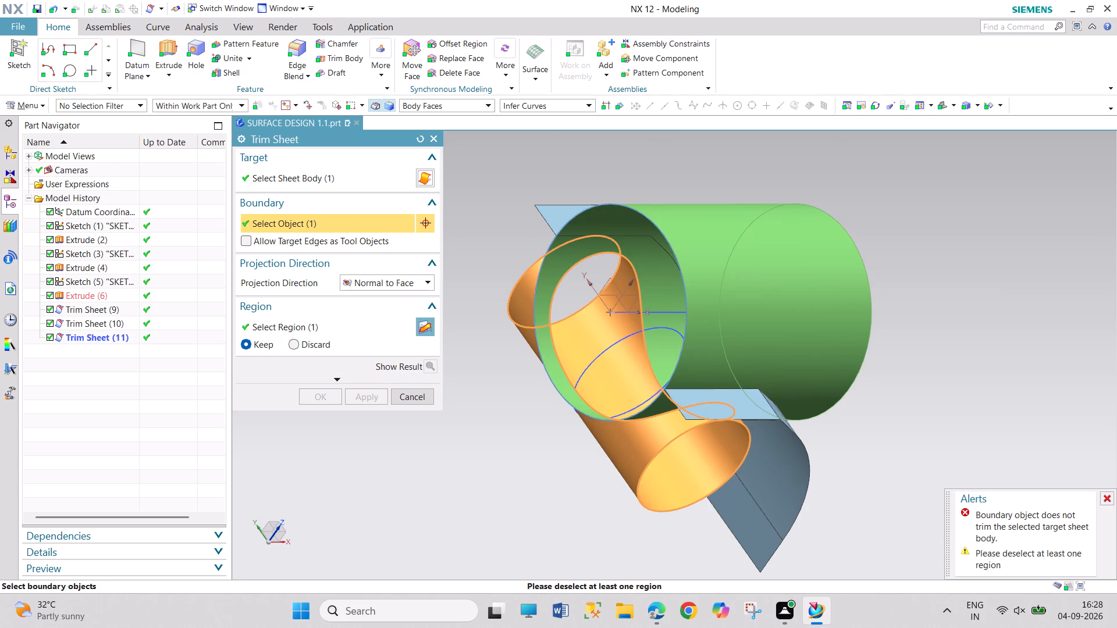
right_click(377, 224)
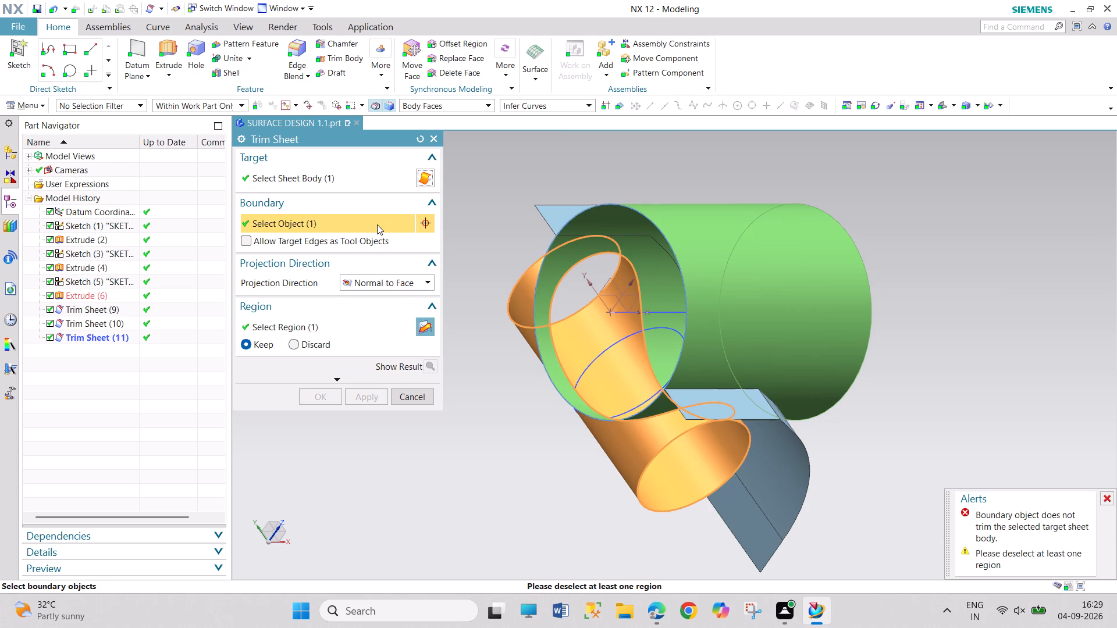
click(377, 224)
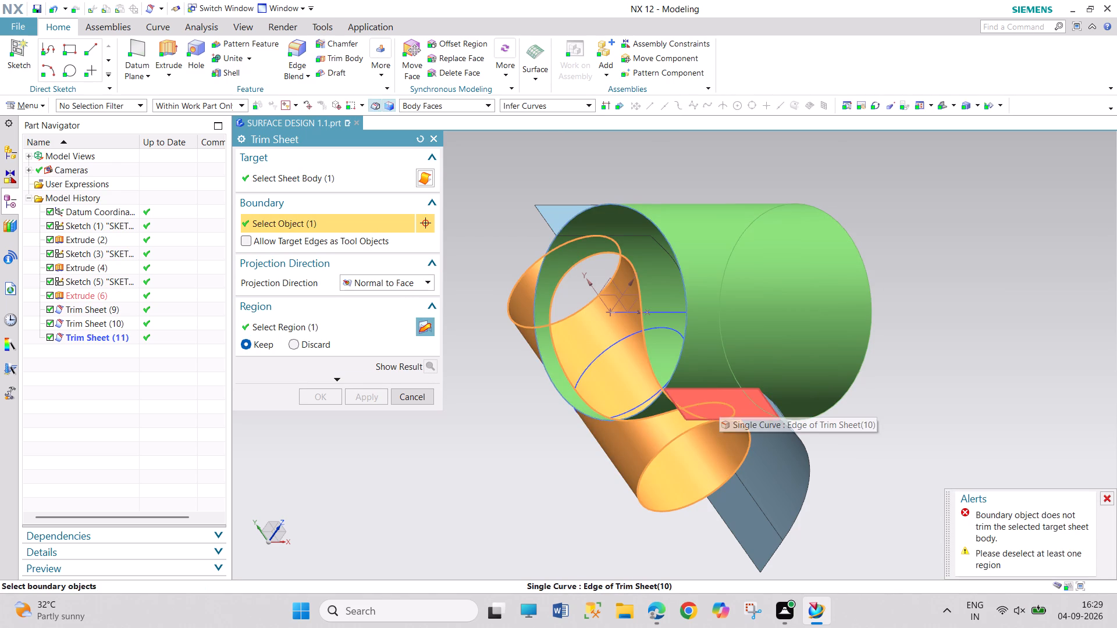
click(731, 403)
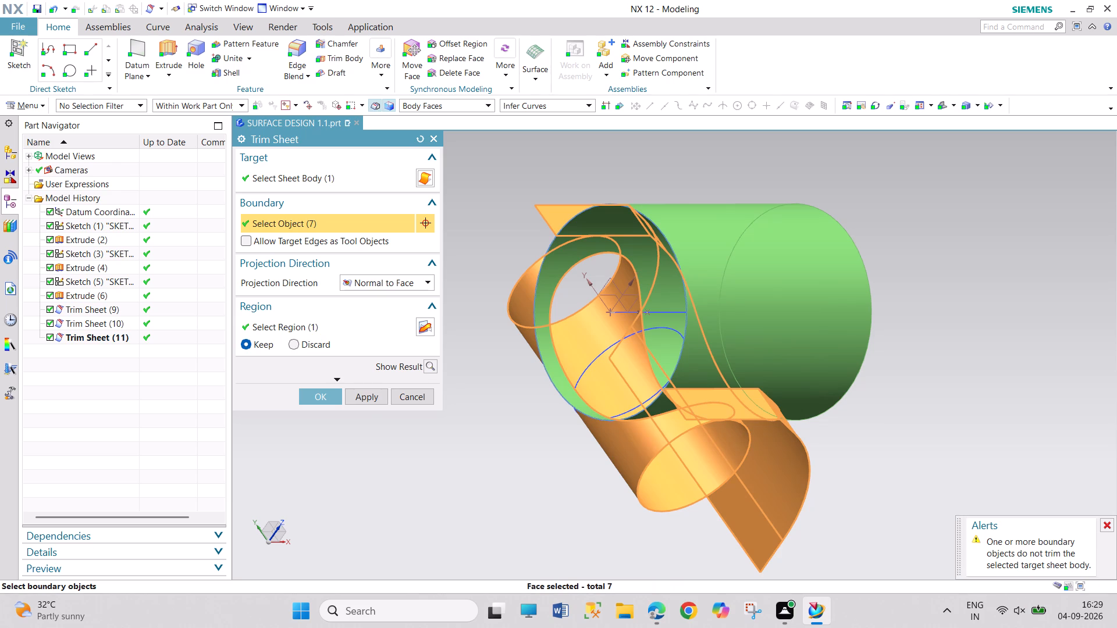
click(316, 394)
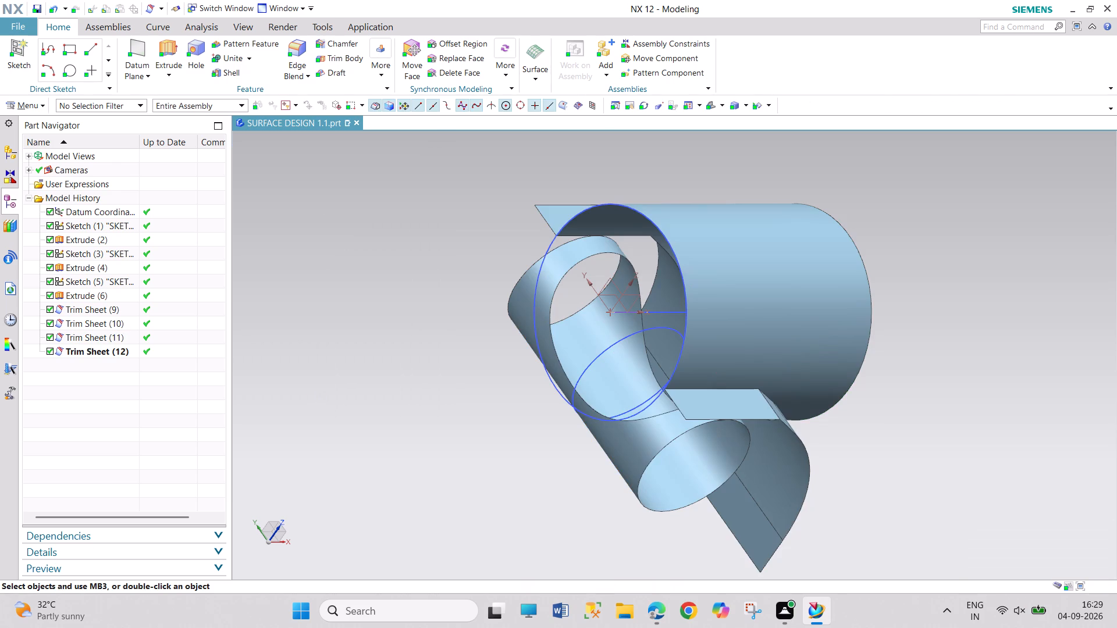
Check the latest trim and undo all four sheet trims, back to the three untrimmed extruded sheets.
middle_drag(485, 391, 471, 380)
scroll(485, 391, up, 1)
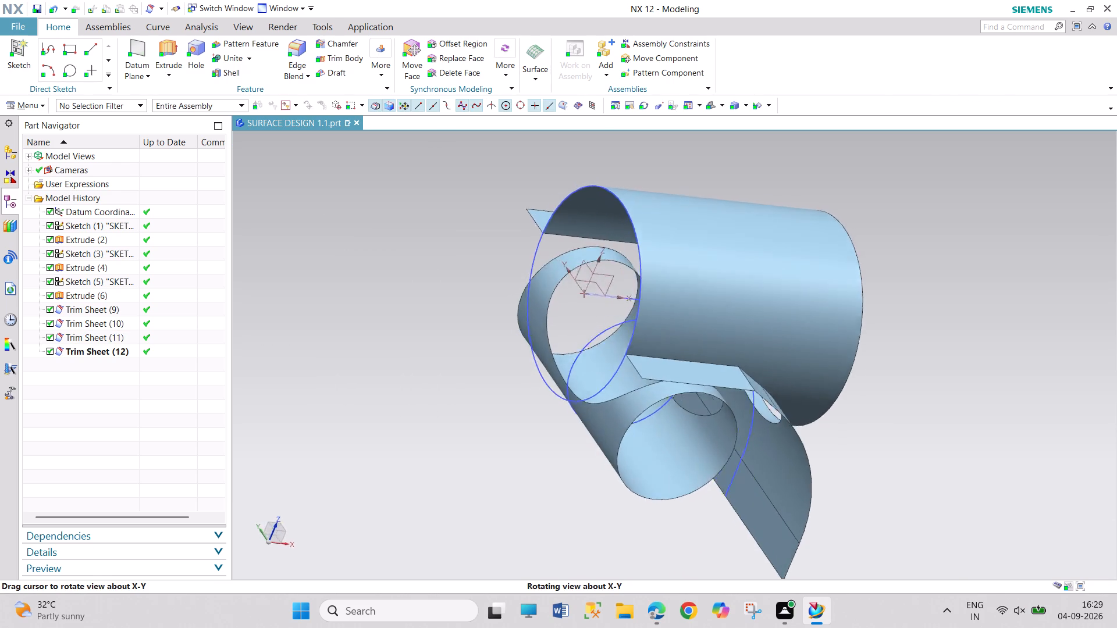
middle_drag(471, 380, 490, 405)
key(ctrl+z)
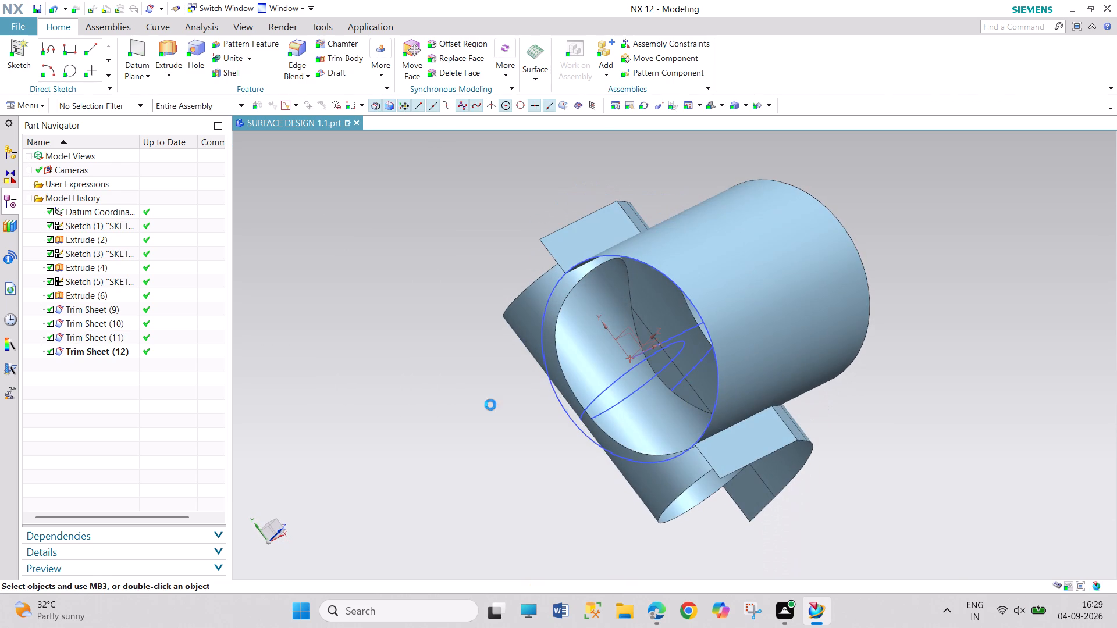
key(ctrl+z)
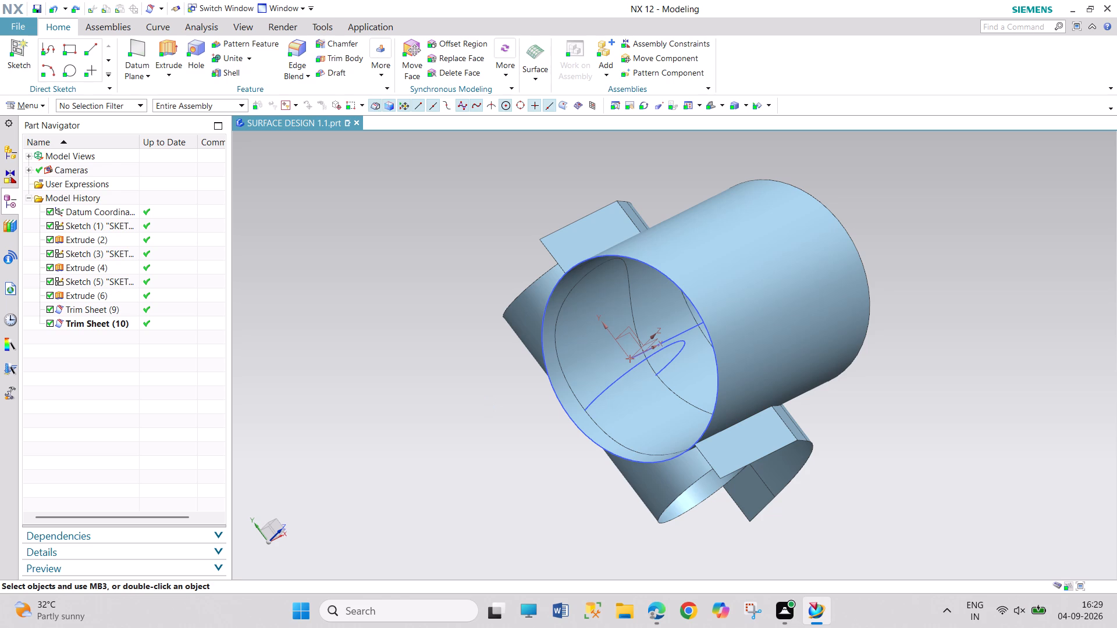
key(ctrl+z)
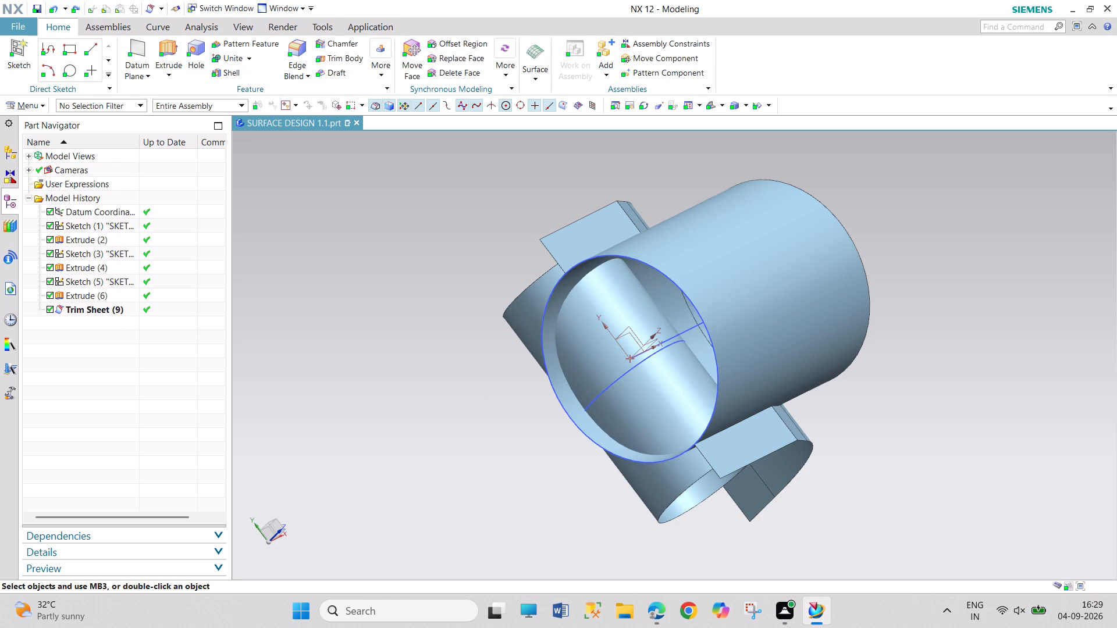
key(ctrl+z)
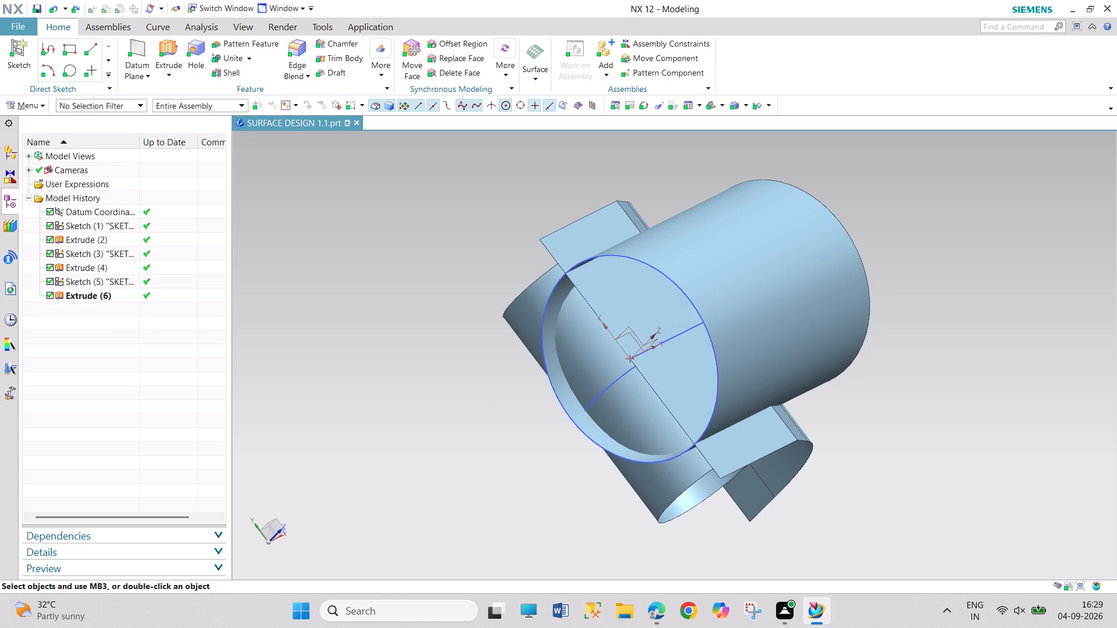
Trim the profile sheet with Trim Sheet, using the large cylinder face as boundary and keeping the portion outside the large cylinder.
middle_drag(505, 405, 472, 369)
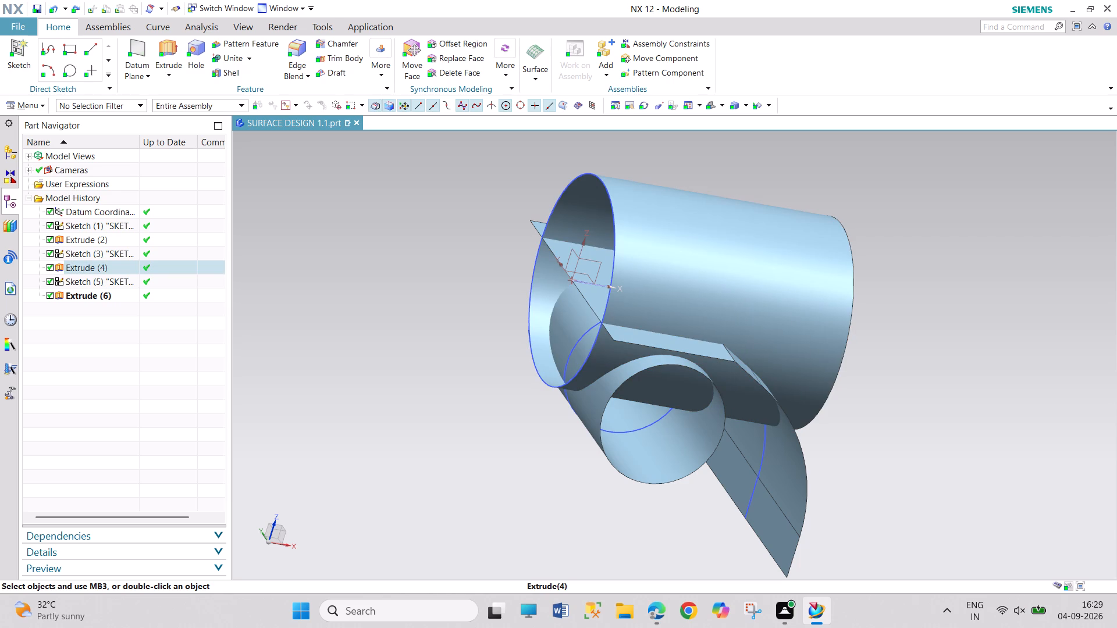
click(540, 78)
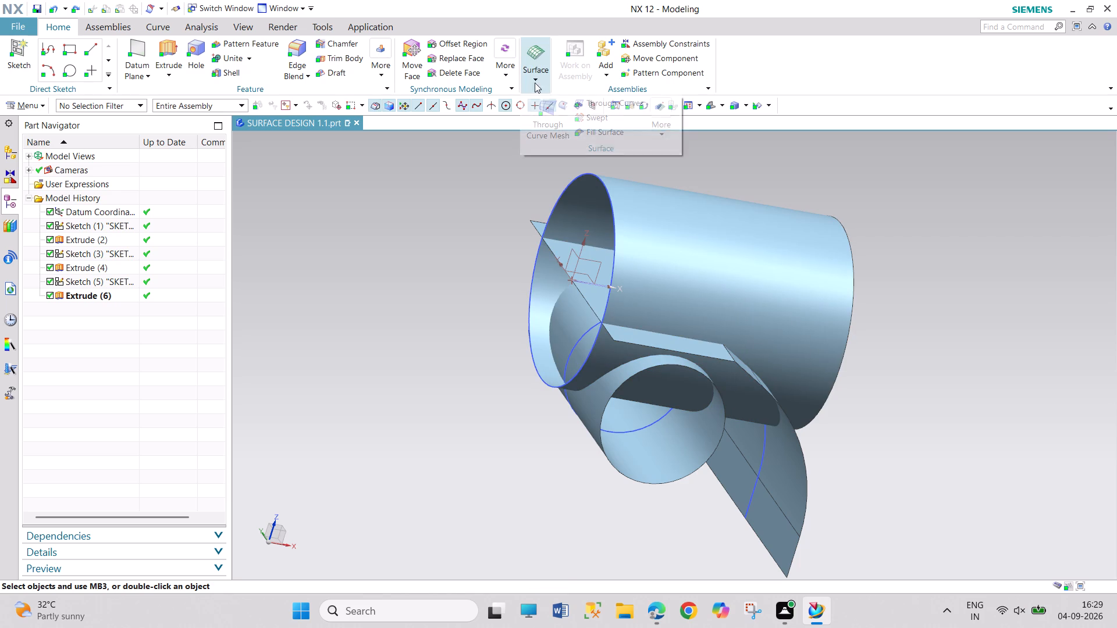
click(658, 126)
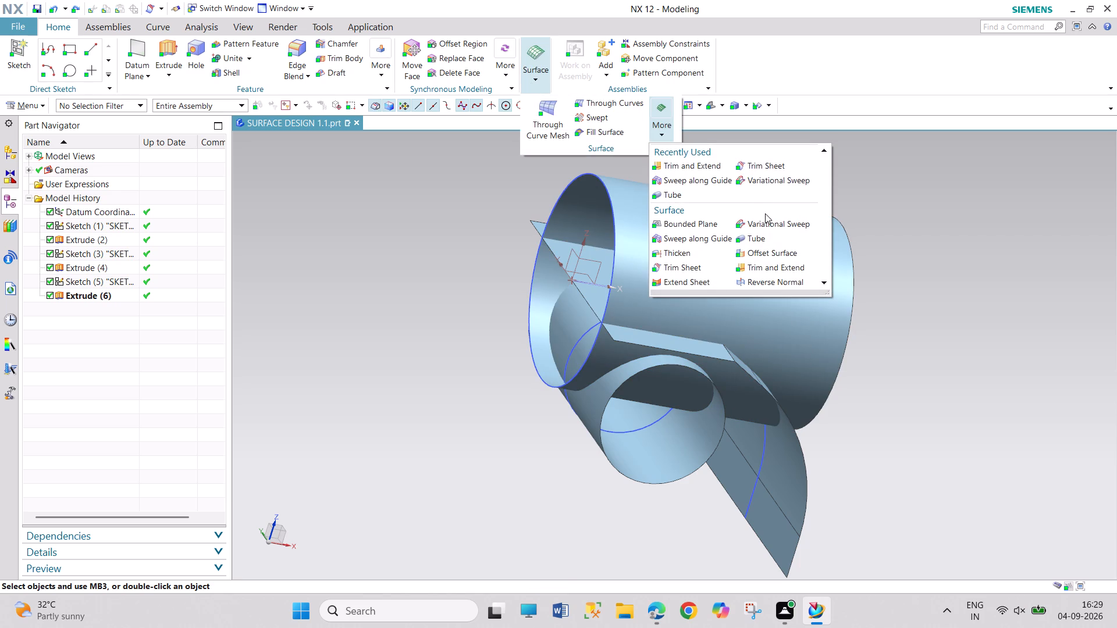
click(755, 170)
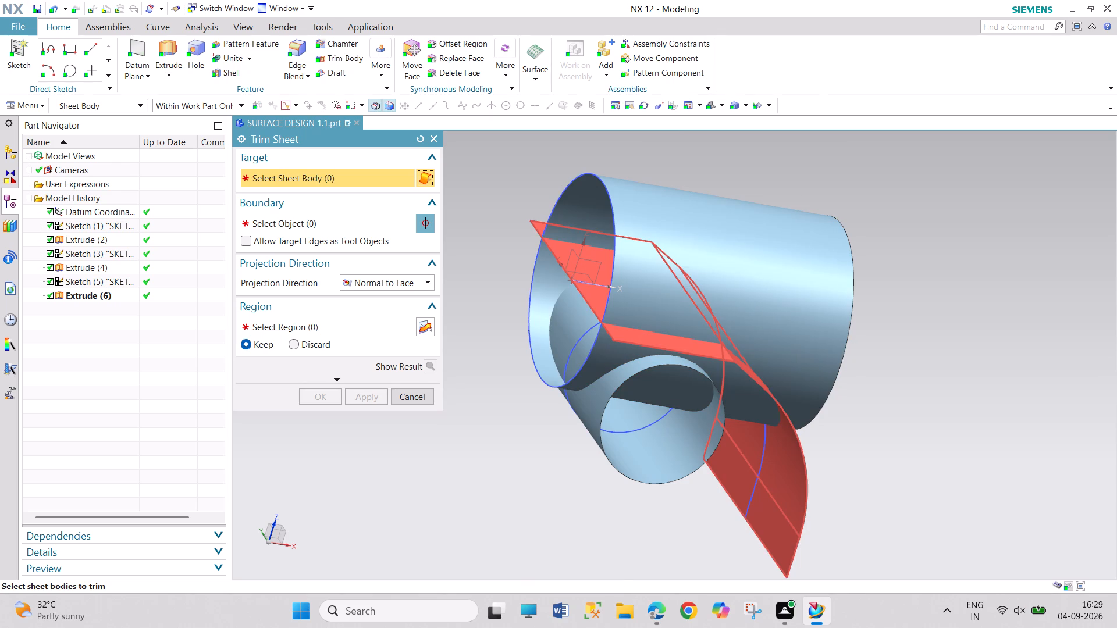
click(757, 483)
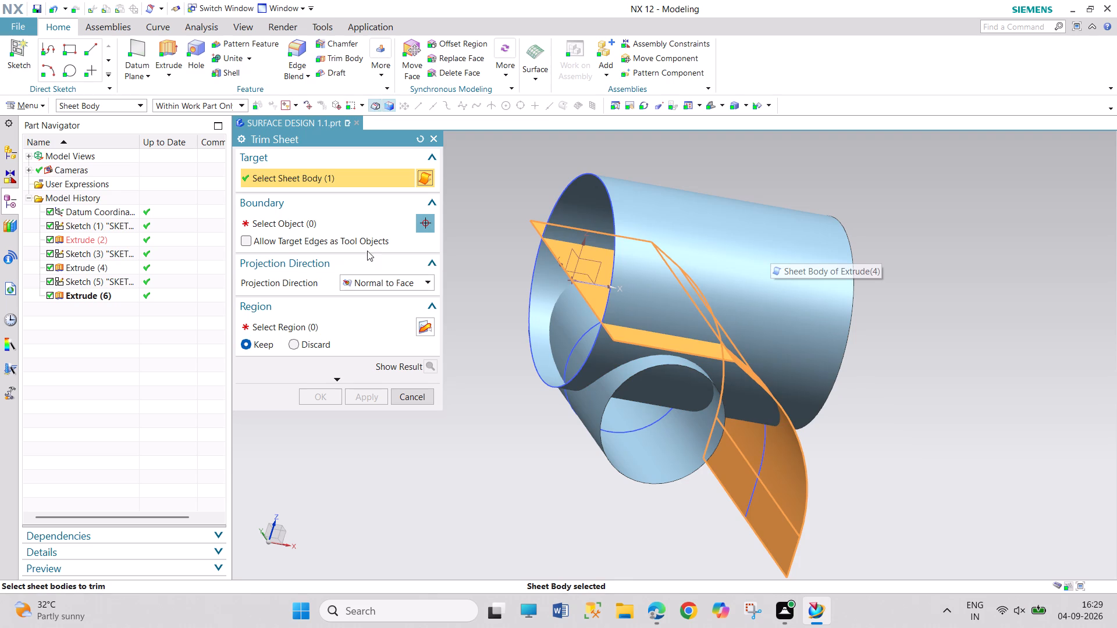
click(356, 224)
click(686, 237)
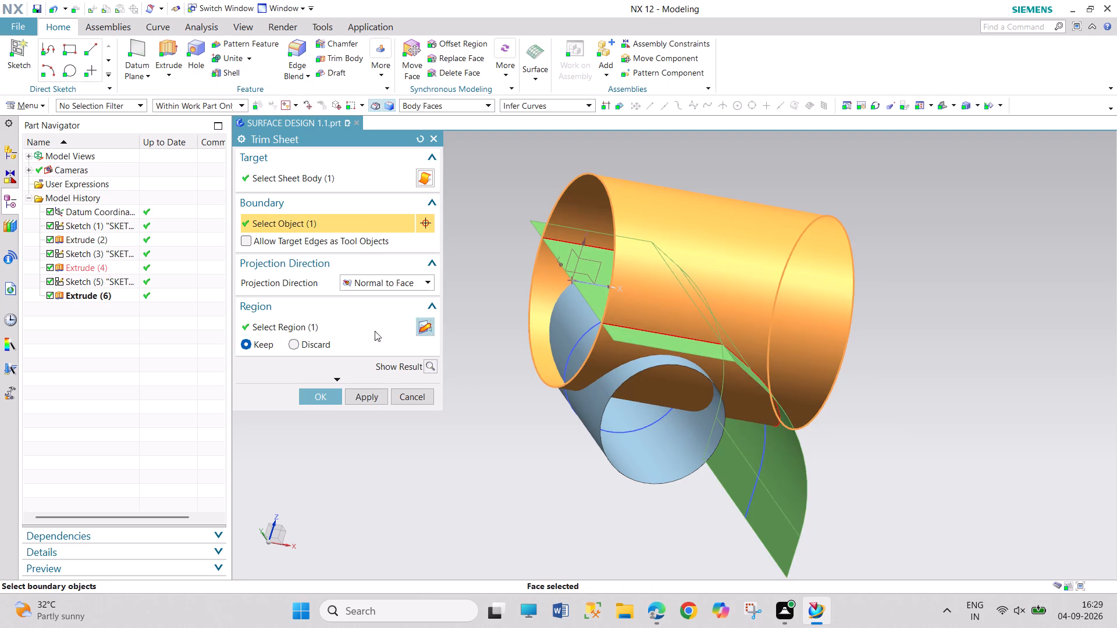
click(318, 395)
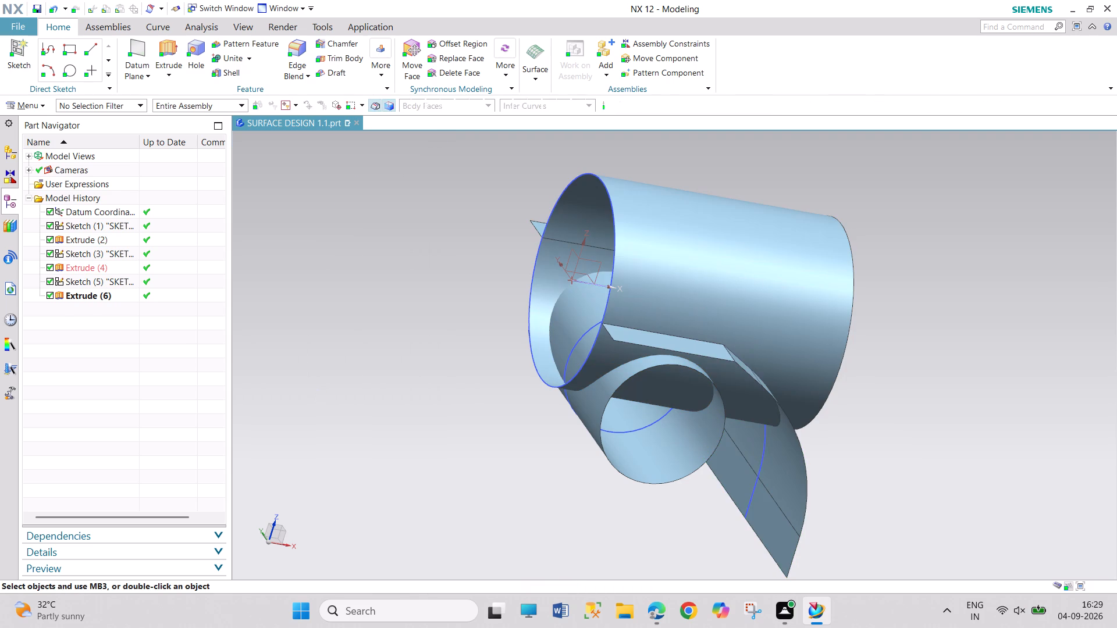
Trim the small cylinder sheet with Trim Sheet, using the large cylinder face as boundary and keeping the portion outside it.
middle_drag(471, 389, 496, 426)
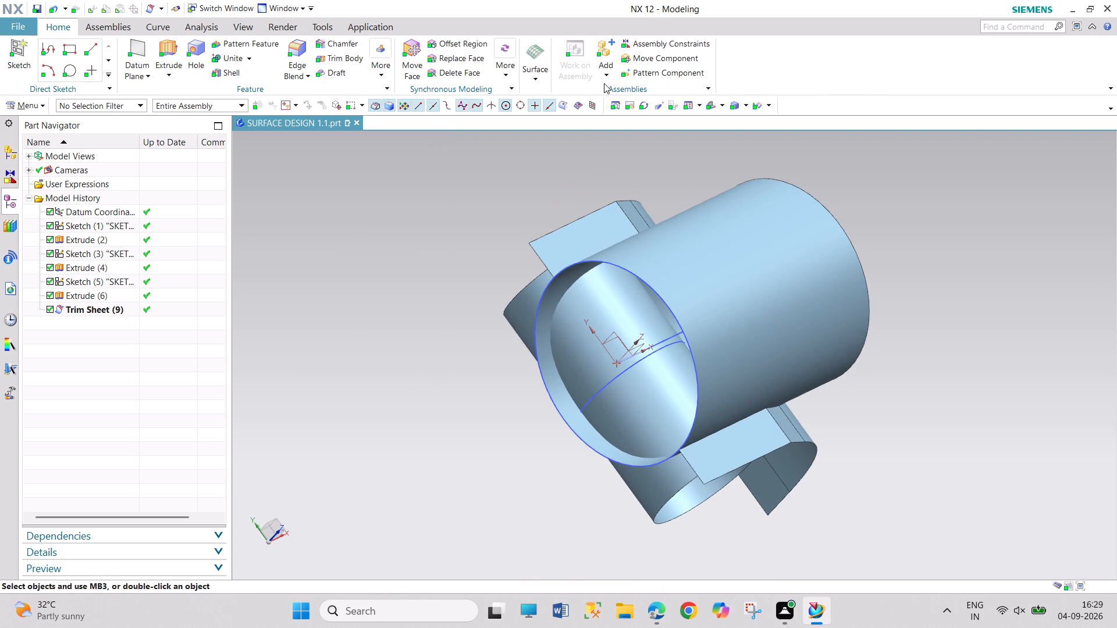
click(540, 77)
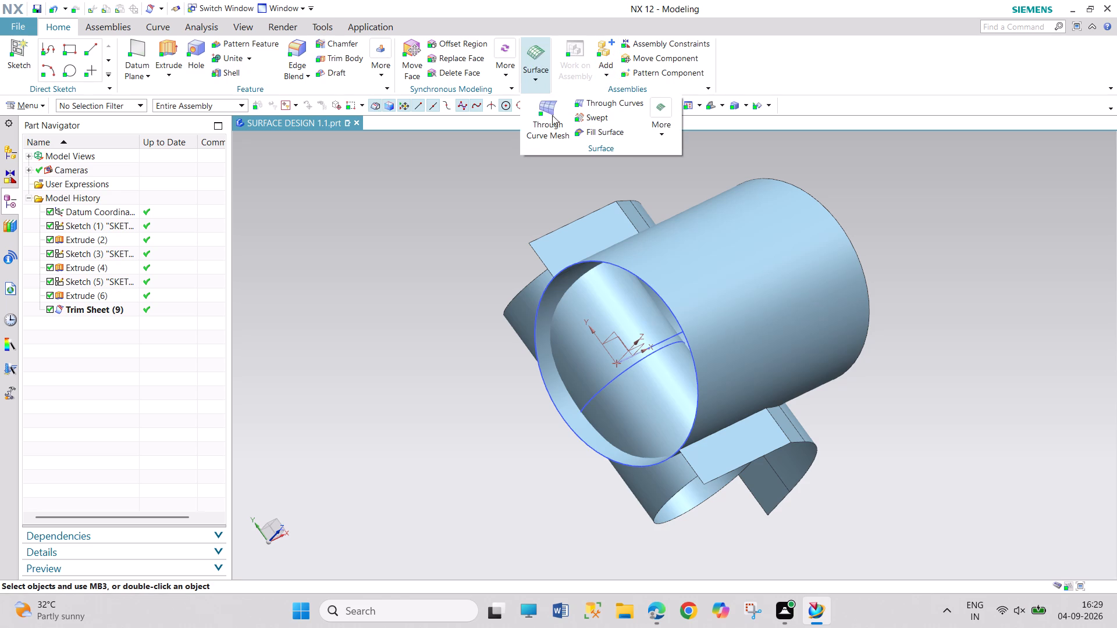
click(650, 124)
click(752, 169)
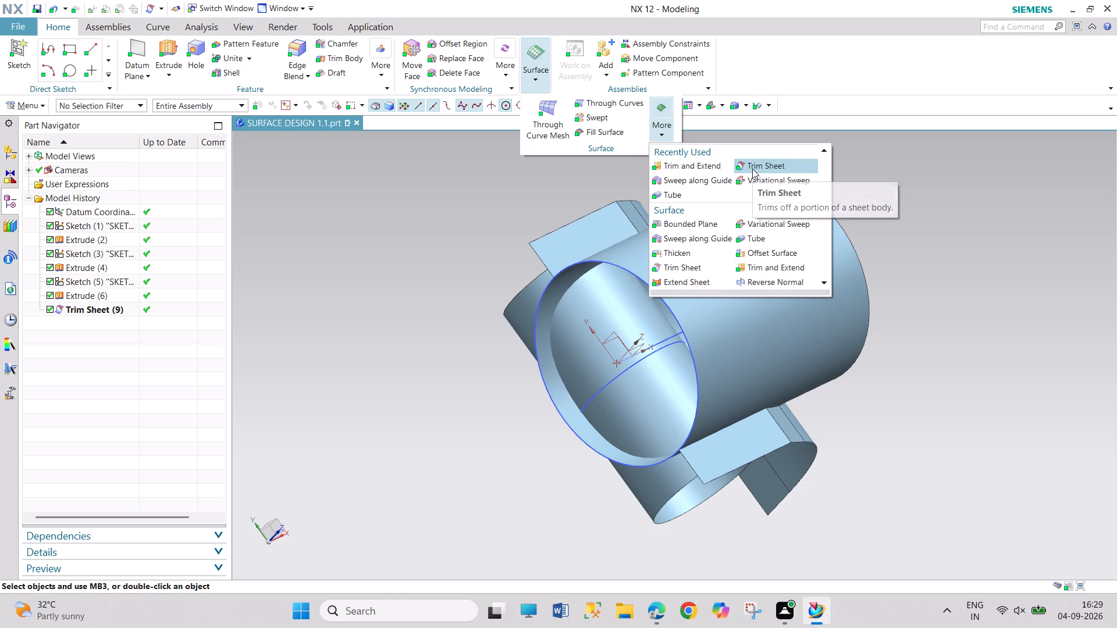
middle_drag(612, 529, 610, 513)
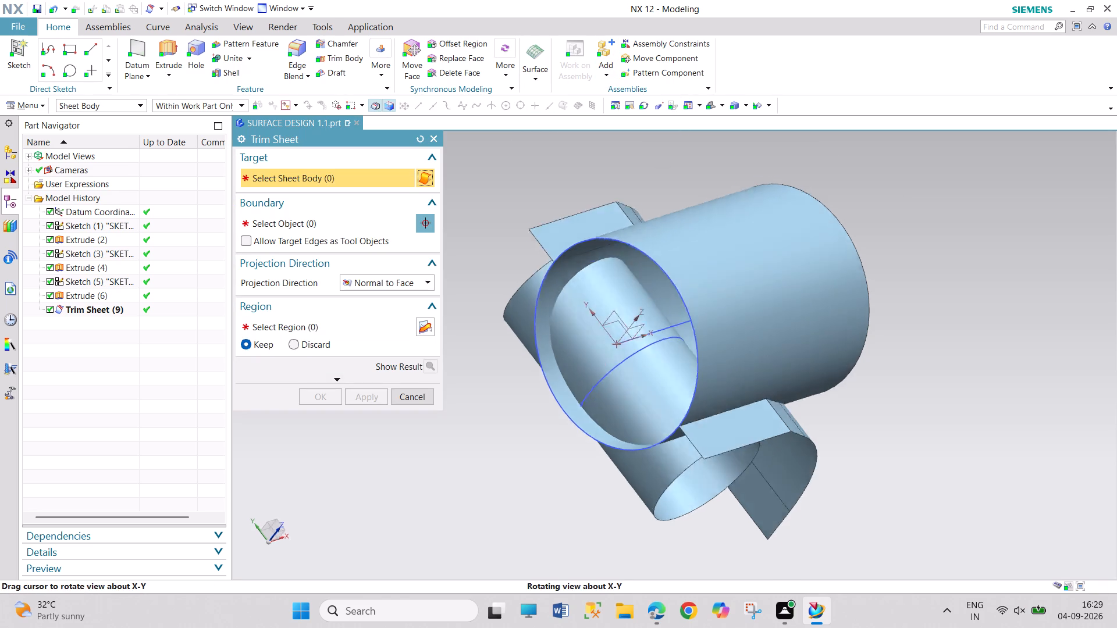
middle_drag(610, 513, 610, 498)
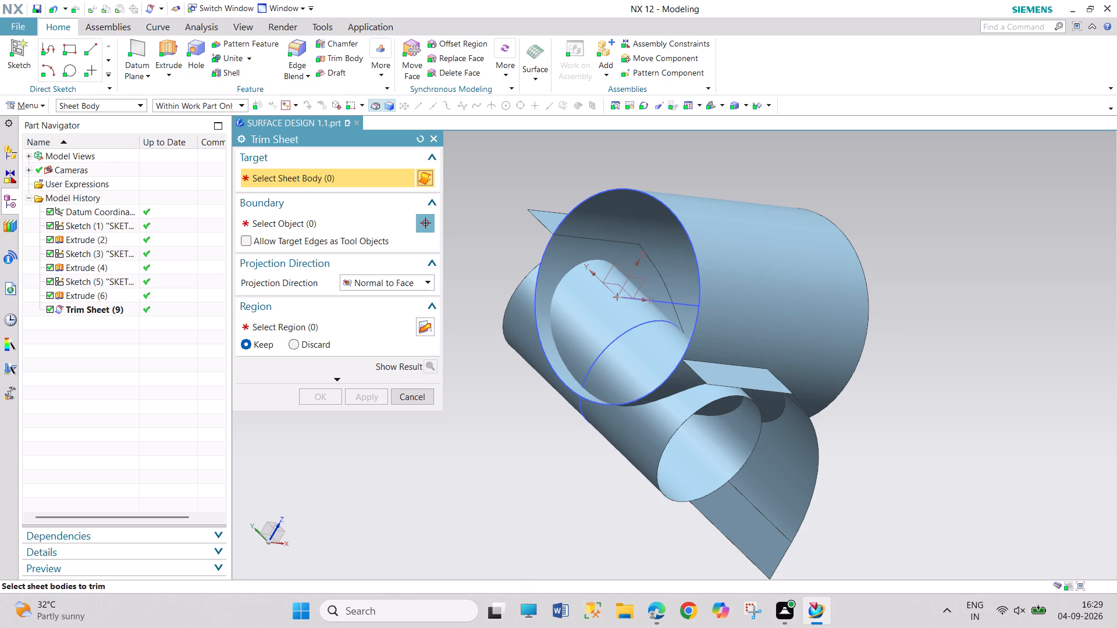
click(628, 449)
click(345, 225)
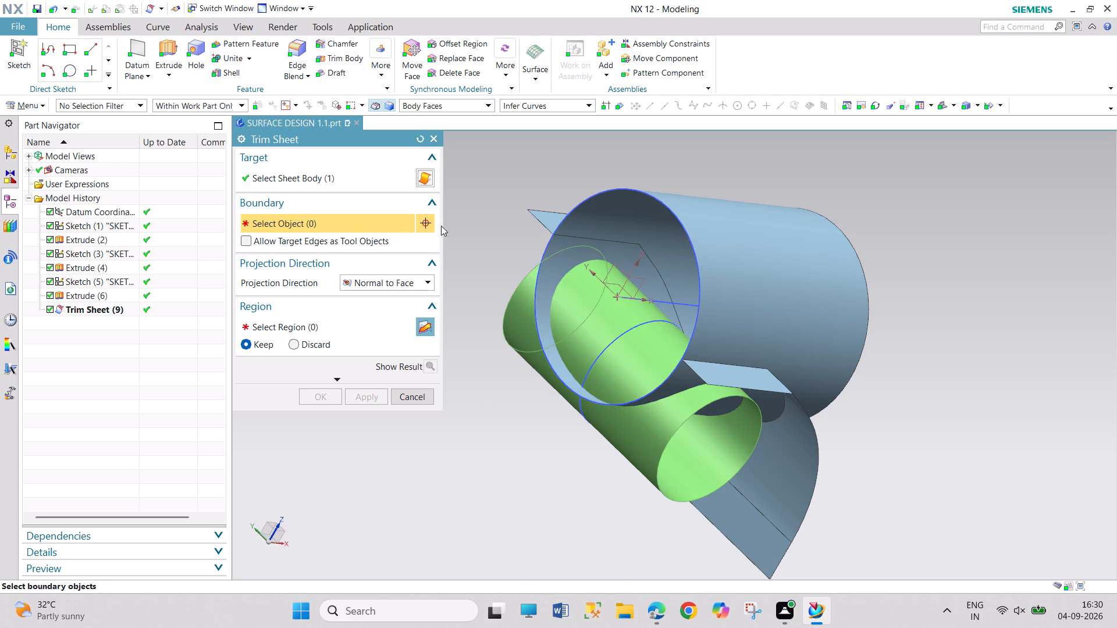
click(730, 275)
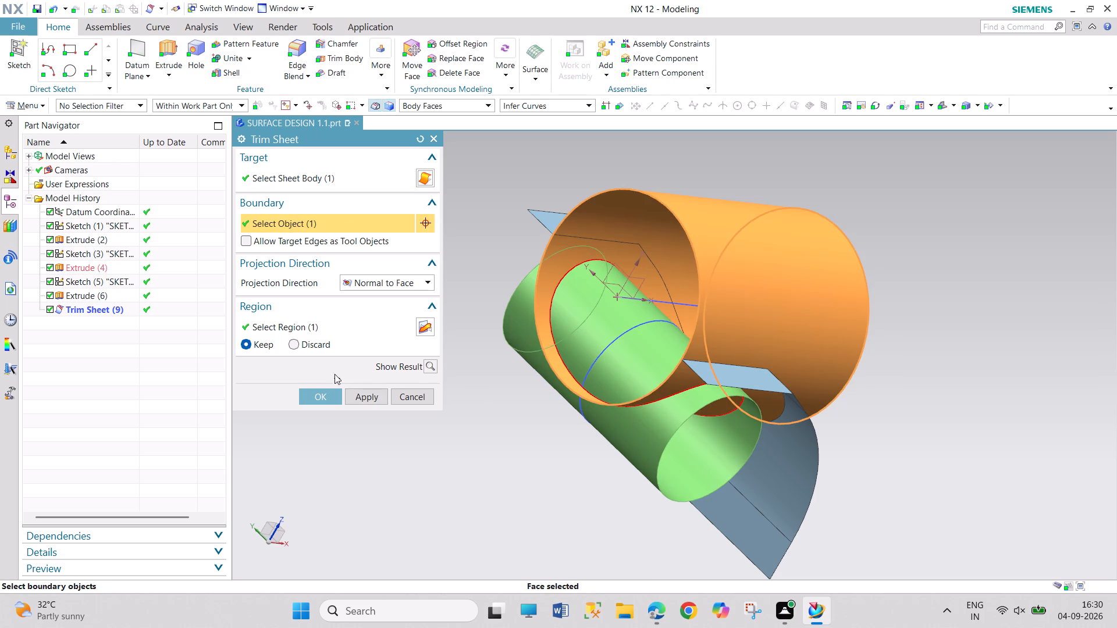
click(325, 393)
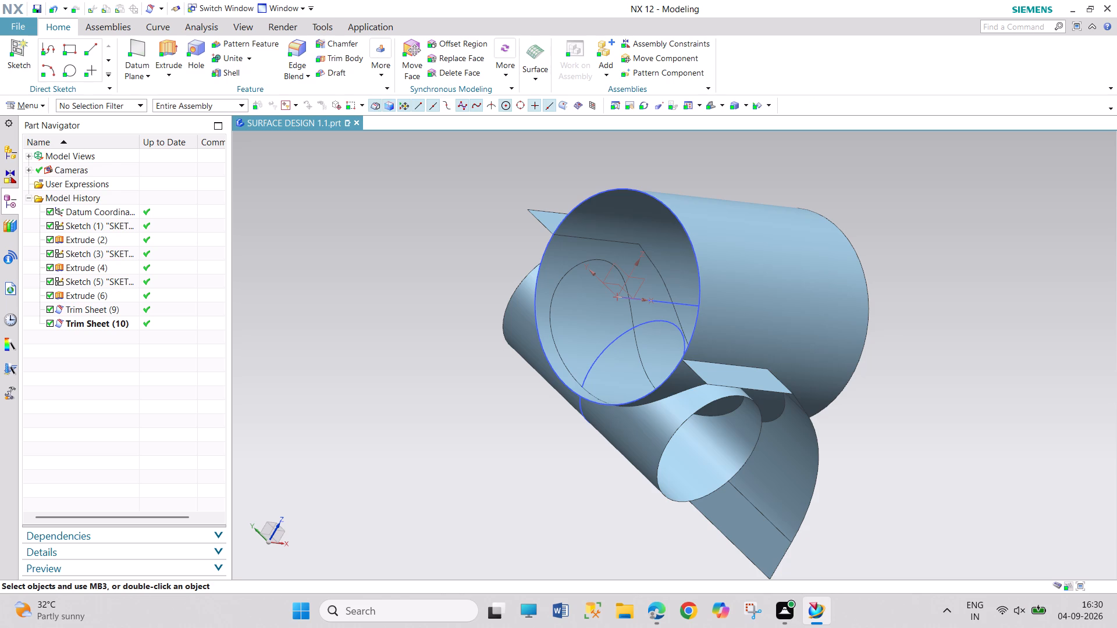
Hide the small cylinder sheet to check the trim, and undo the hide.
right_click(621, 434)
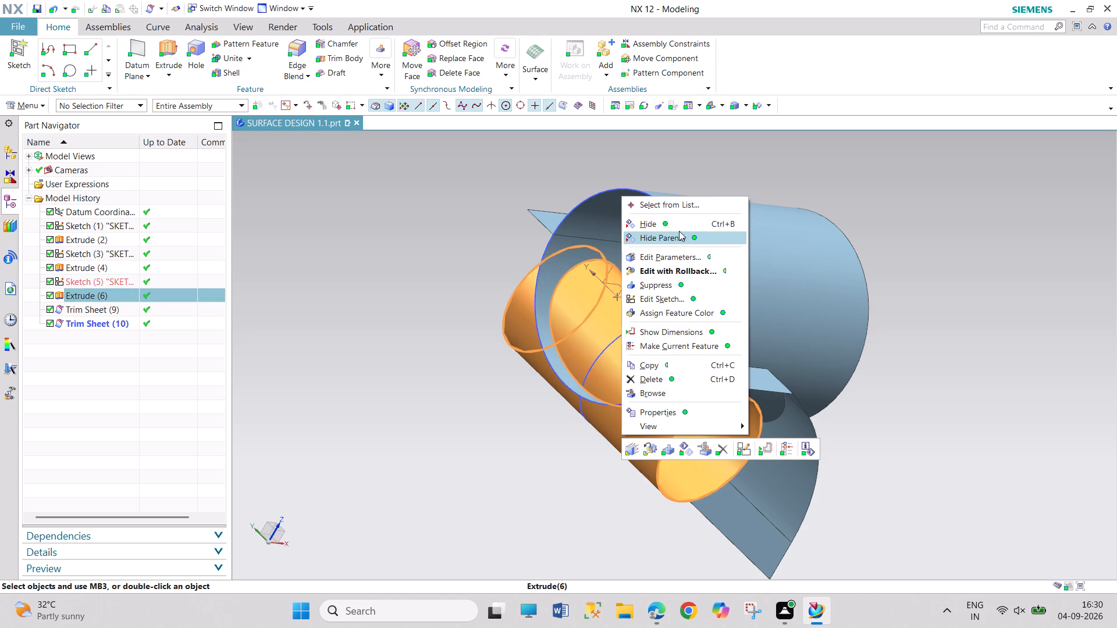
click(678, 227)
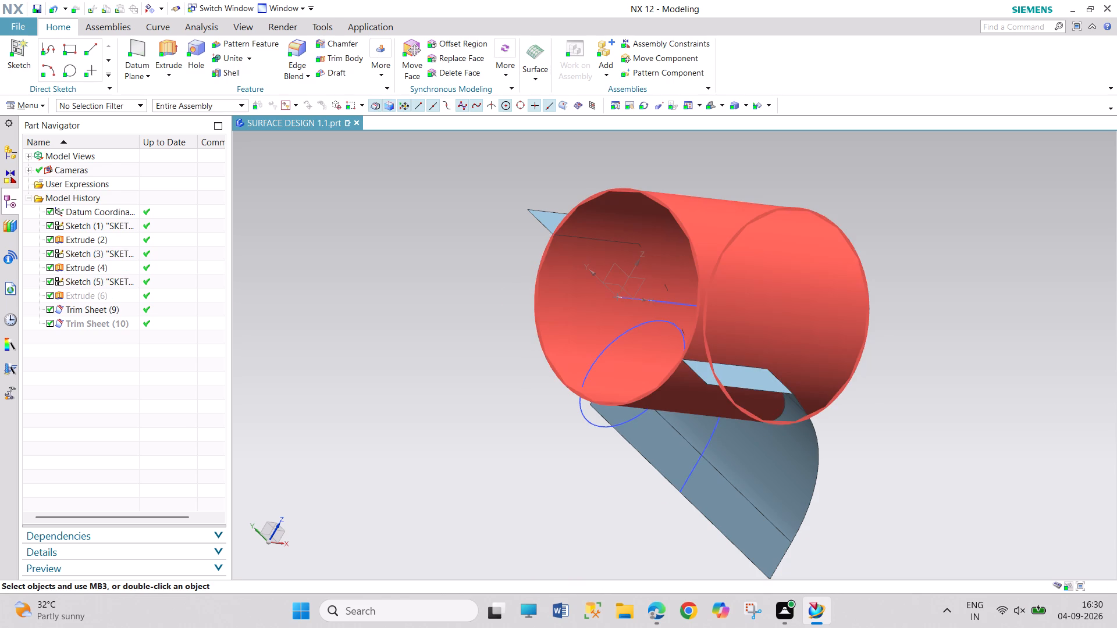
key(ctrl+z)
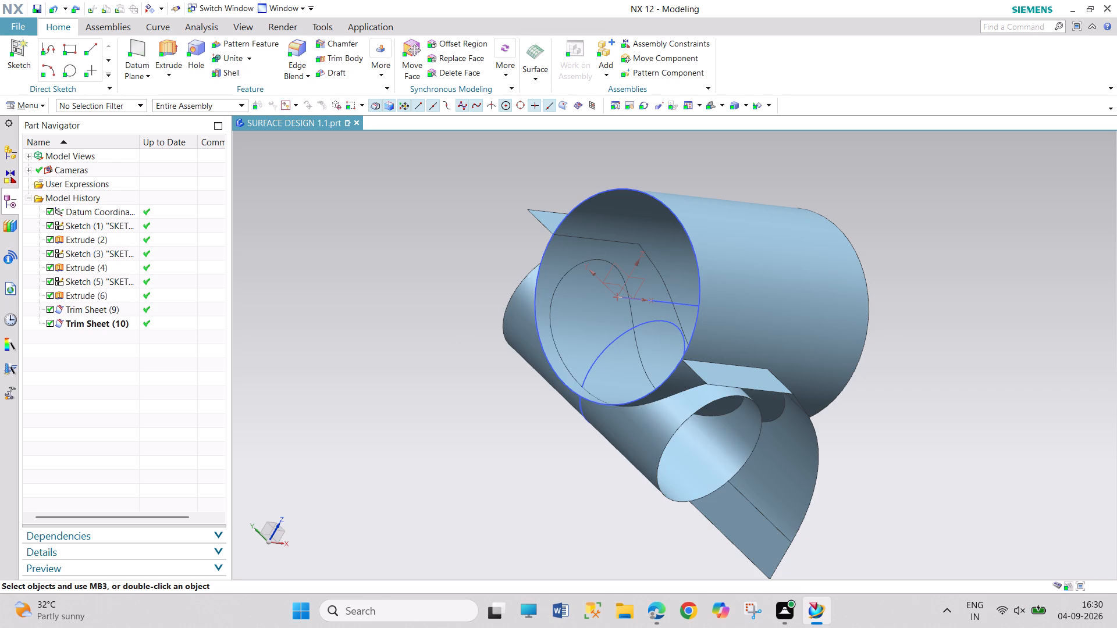
Trim the large cylinder sheet with Trim Sheet, using the small cylinder face as boundary and keeping the portion outside the small cylinder.
click(536, 74)
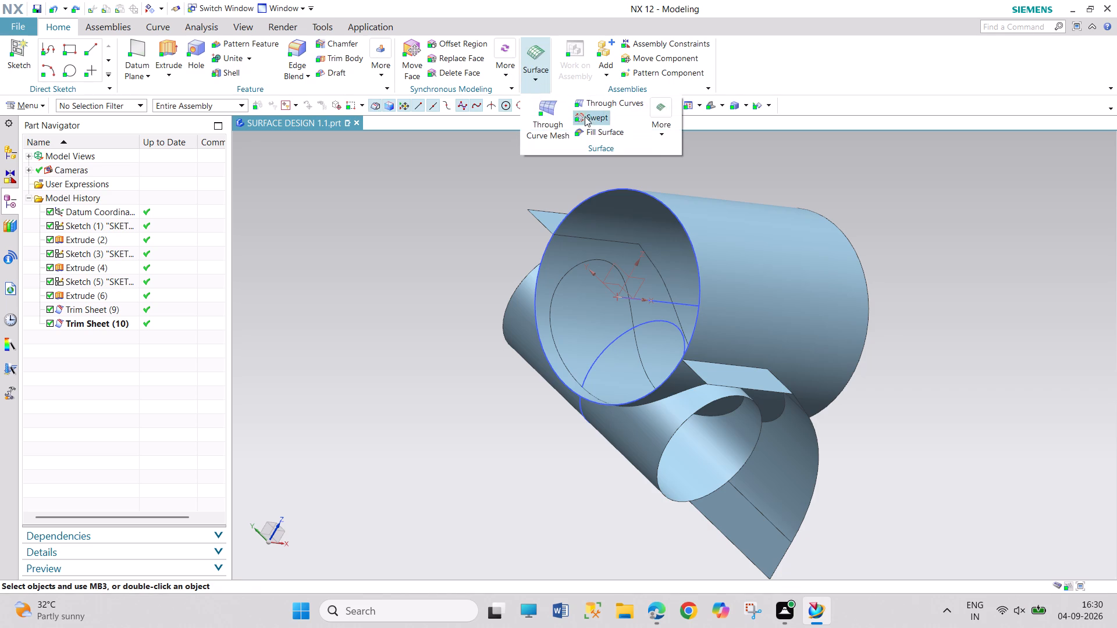
click(653, 127)
drag(753, 166, 711, 158)
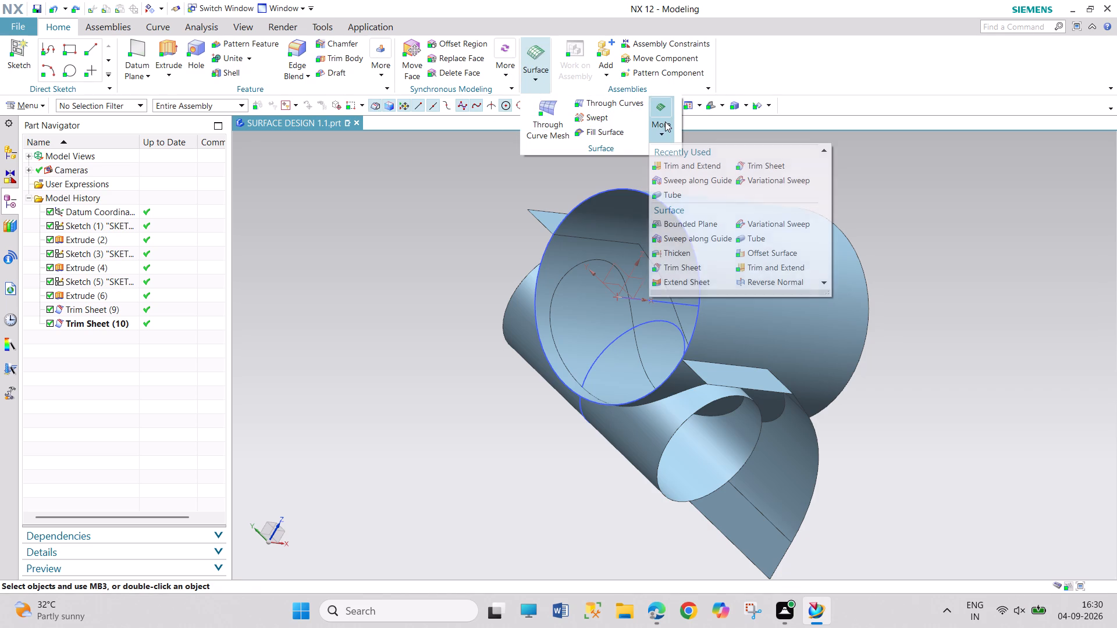
click(770, 160)
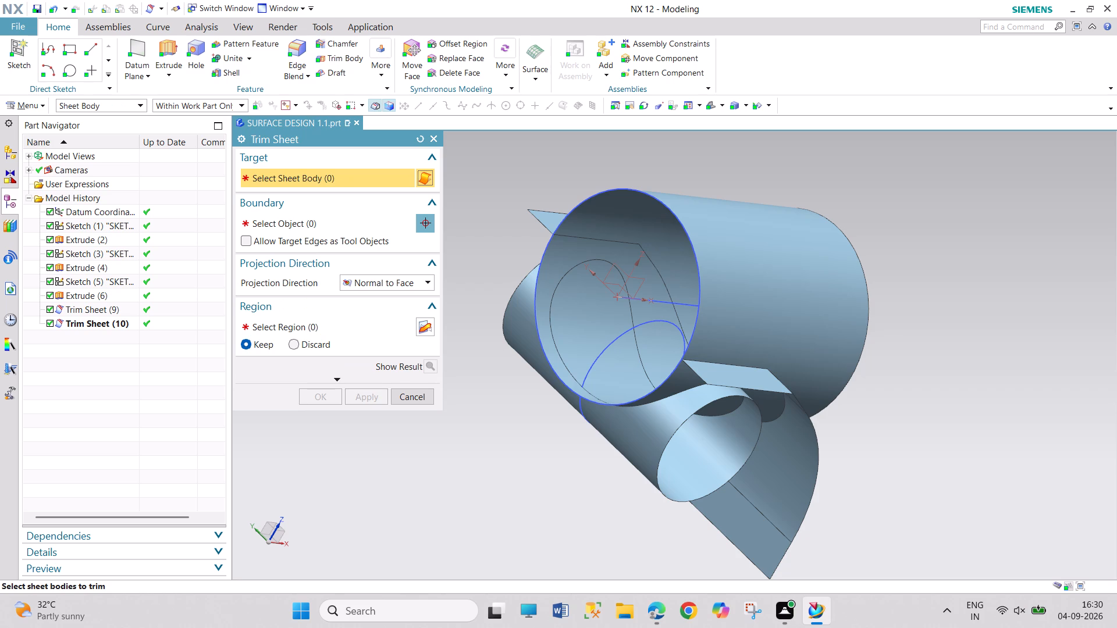
click(765, 312)
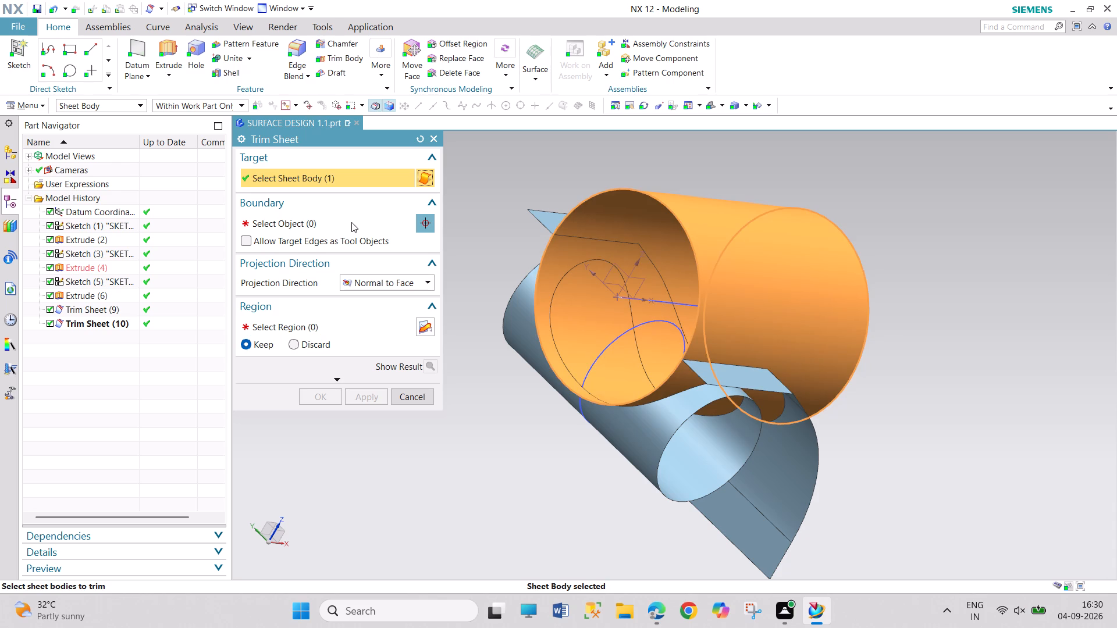
click(351, 222)
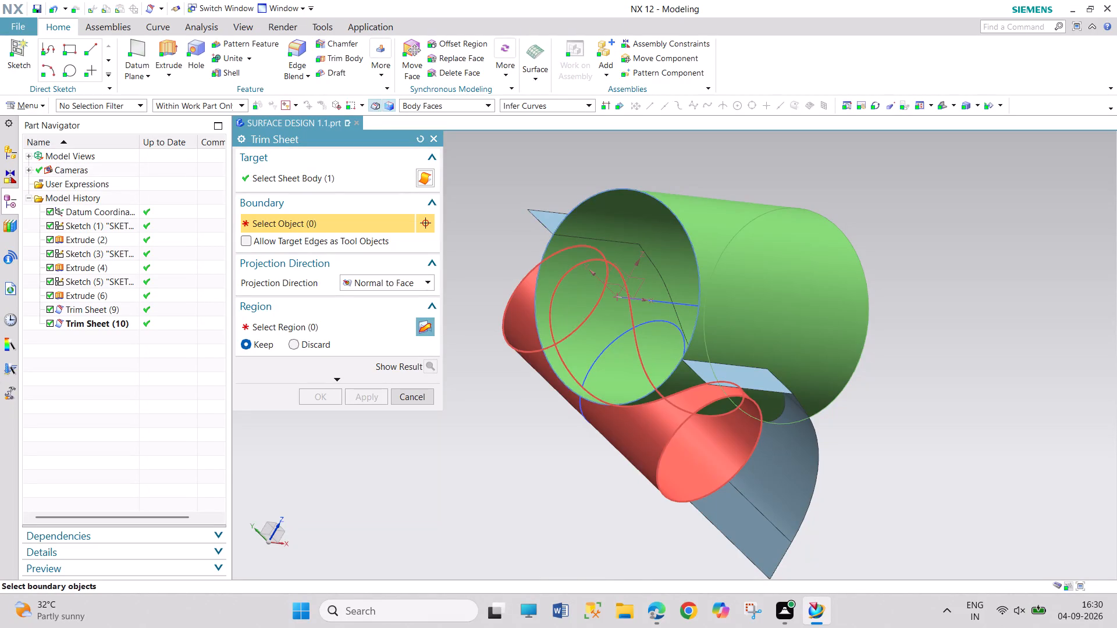
click(624, 440)
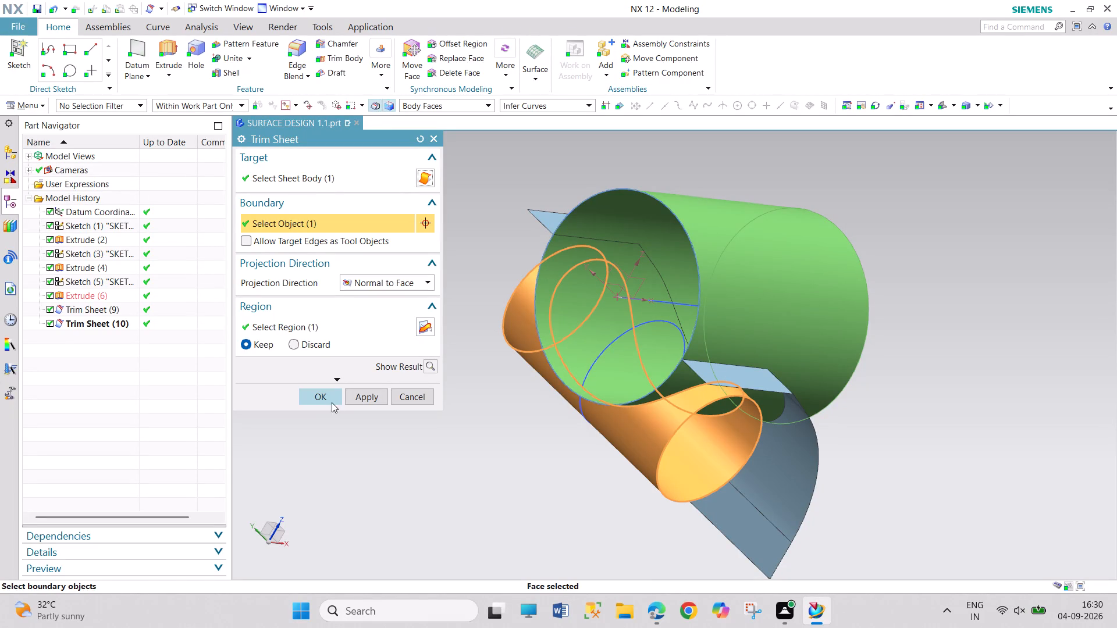
click(327, 398)
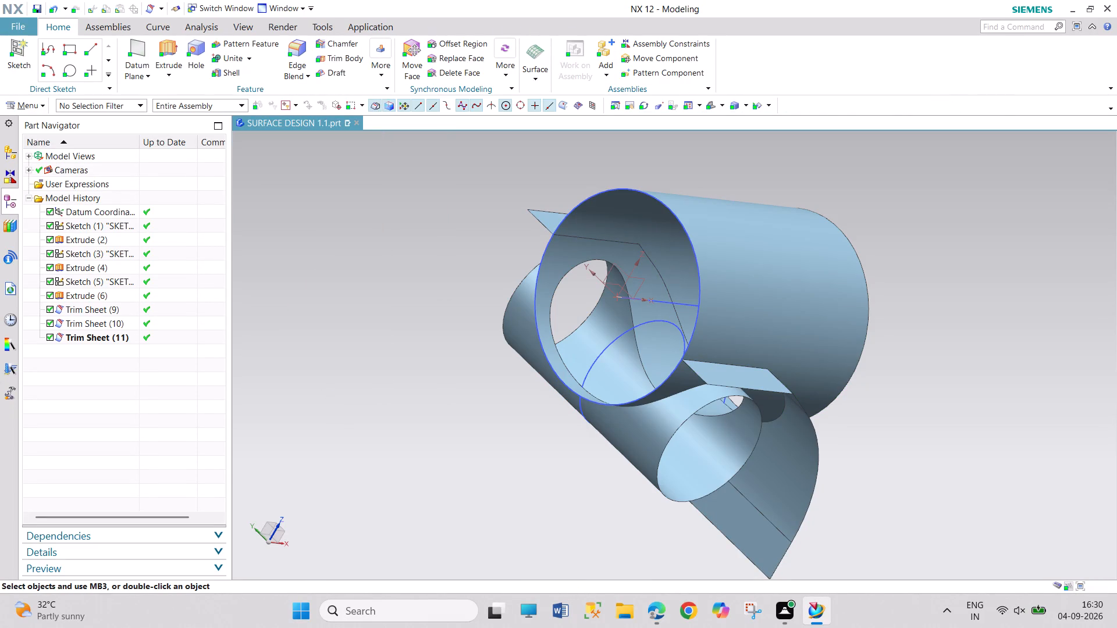
Hide the trimmed small cylinder sheet and check the openings in the large cylinder sheet.
middle_drag(457, 437, 458, 433)
scroll(457, 437, up, 1)
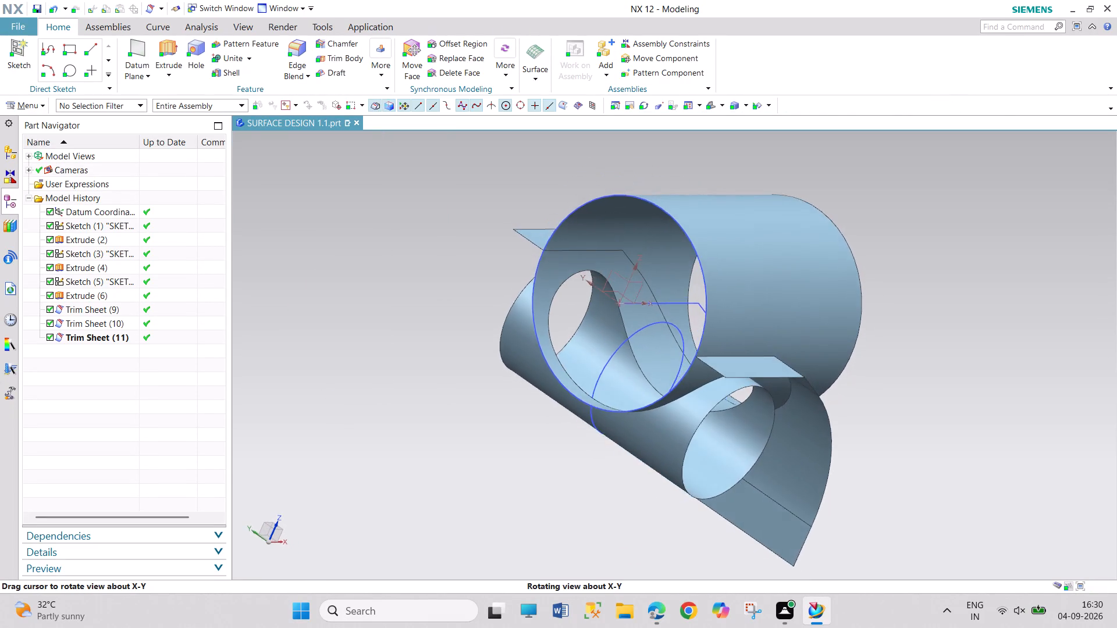
middle_drag(458, 433, 438, 422)
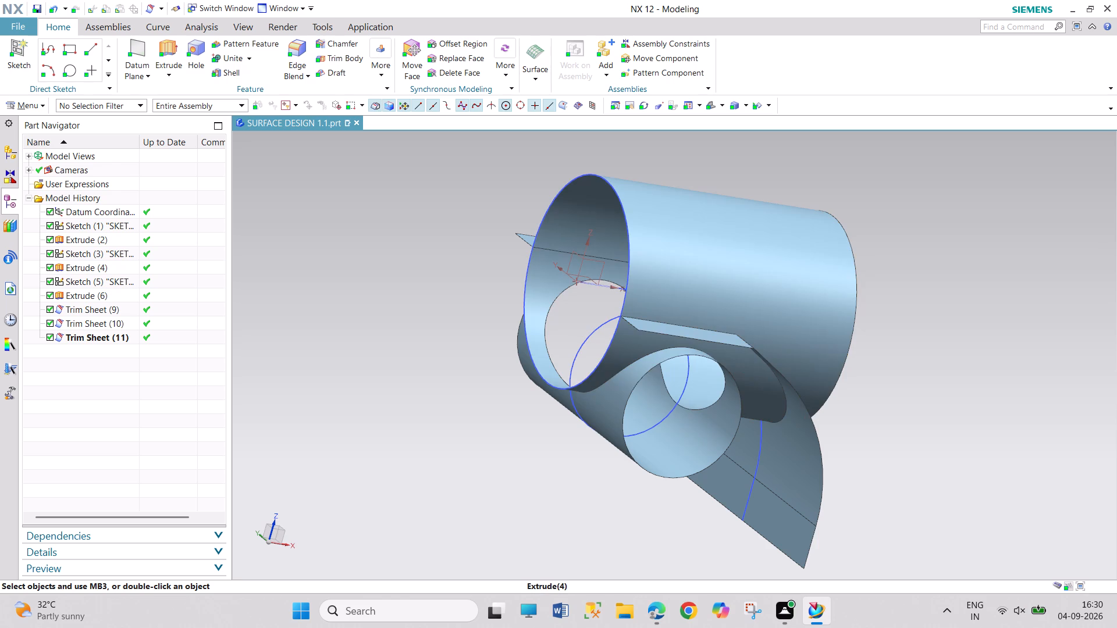
click(532, 84)
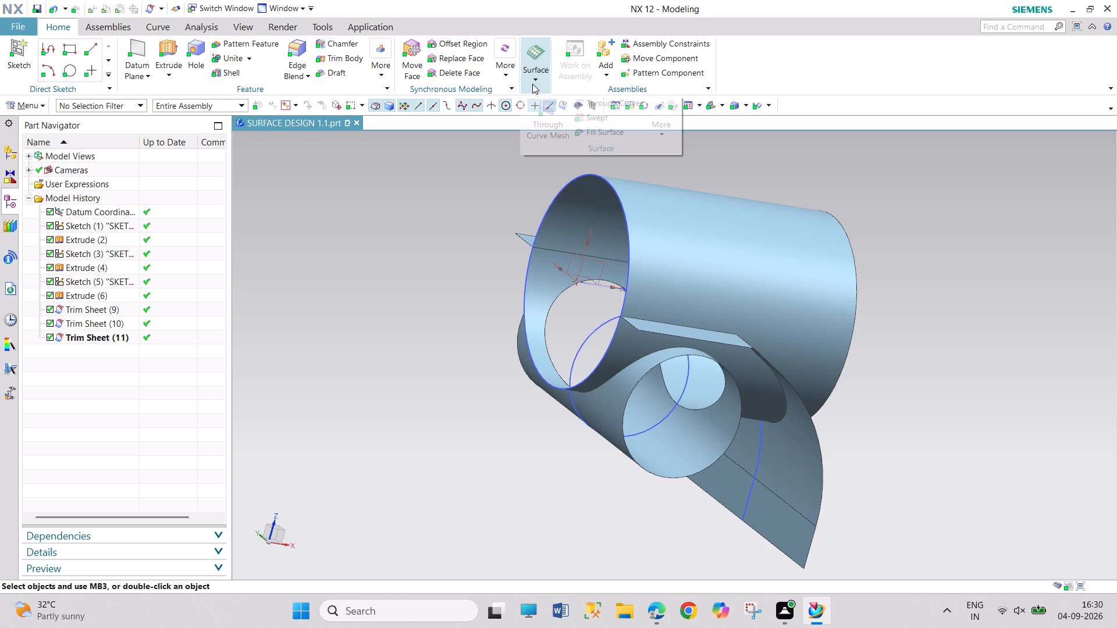
click(493, 338)
right_click(593, 418)
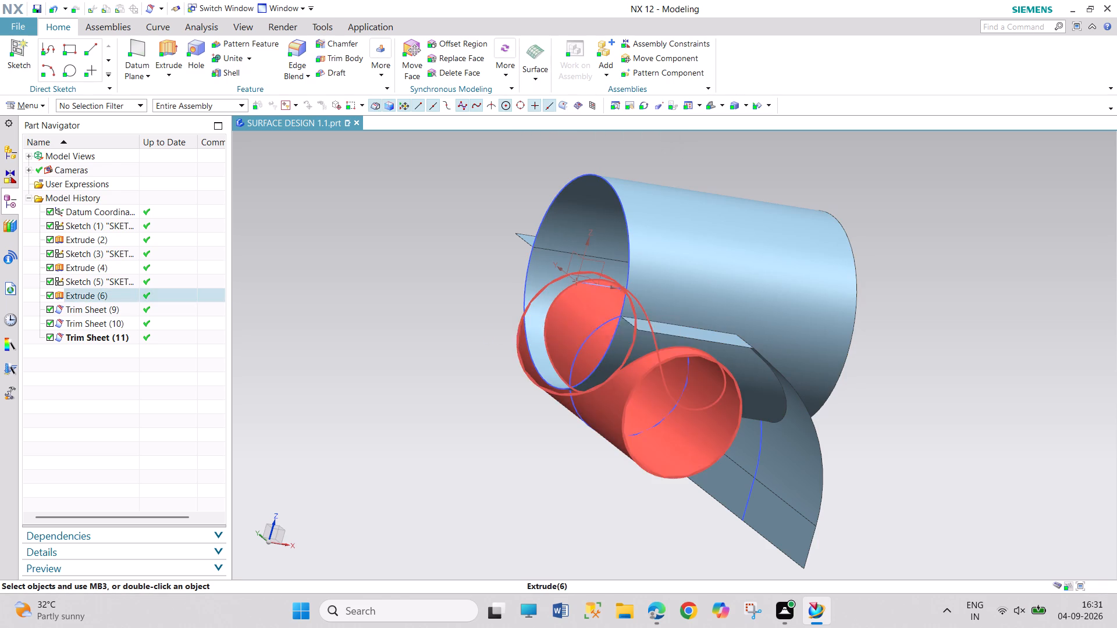
click(653, 209)
middle_drag(504, 279, 517, 291)
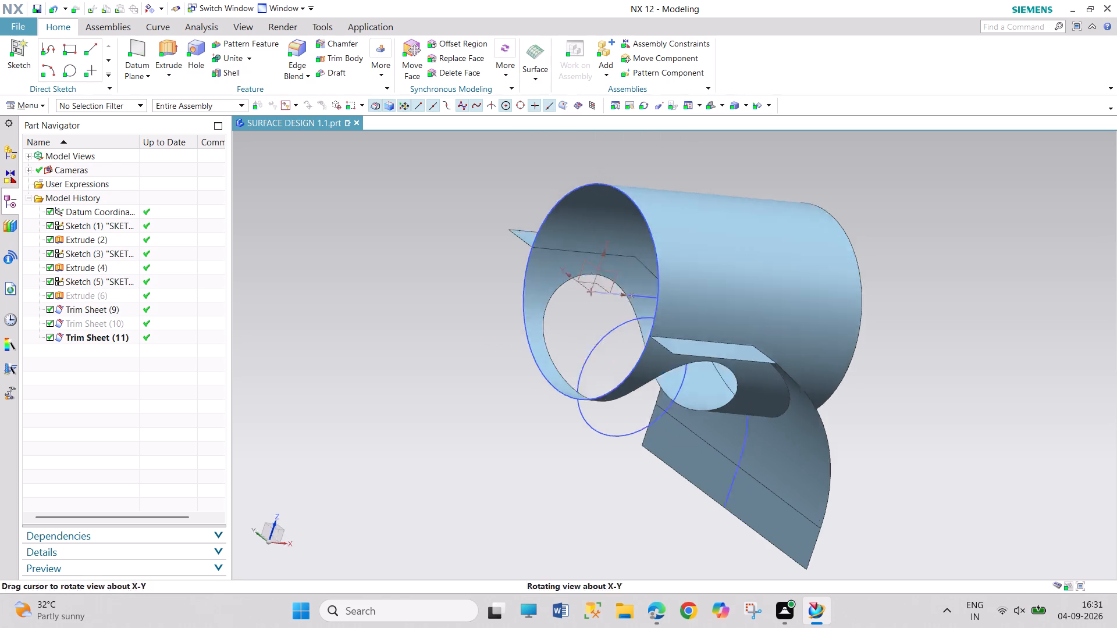
middle_drag(517, 291, 529, 293)
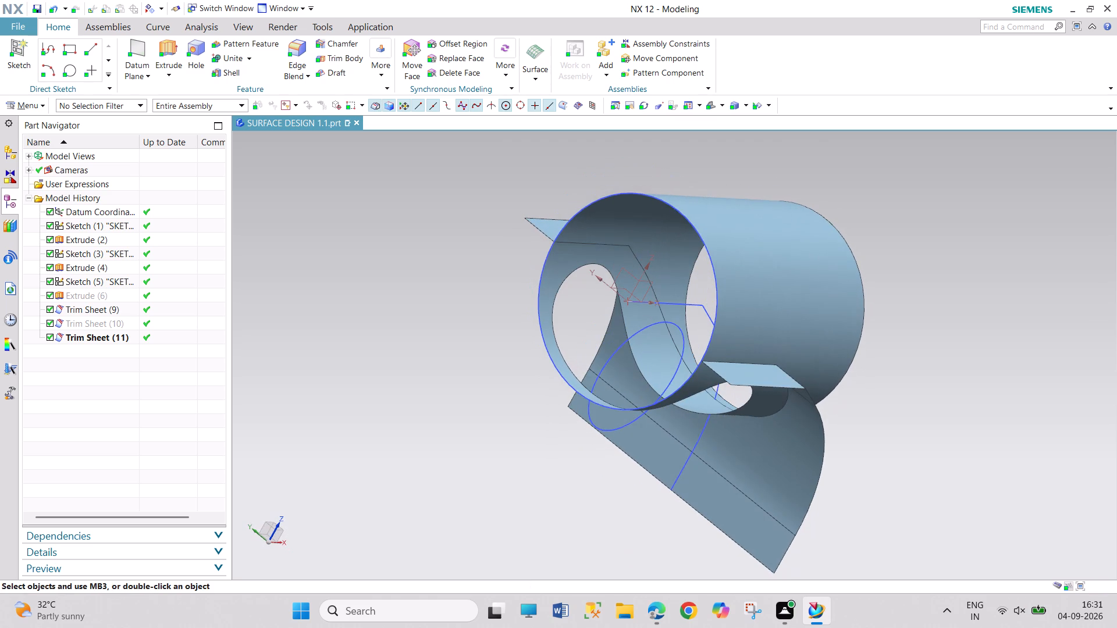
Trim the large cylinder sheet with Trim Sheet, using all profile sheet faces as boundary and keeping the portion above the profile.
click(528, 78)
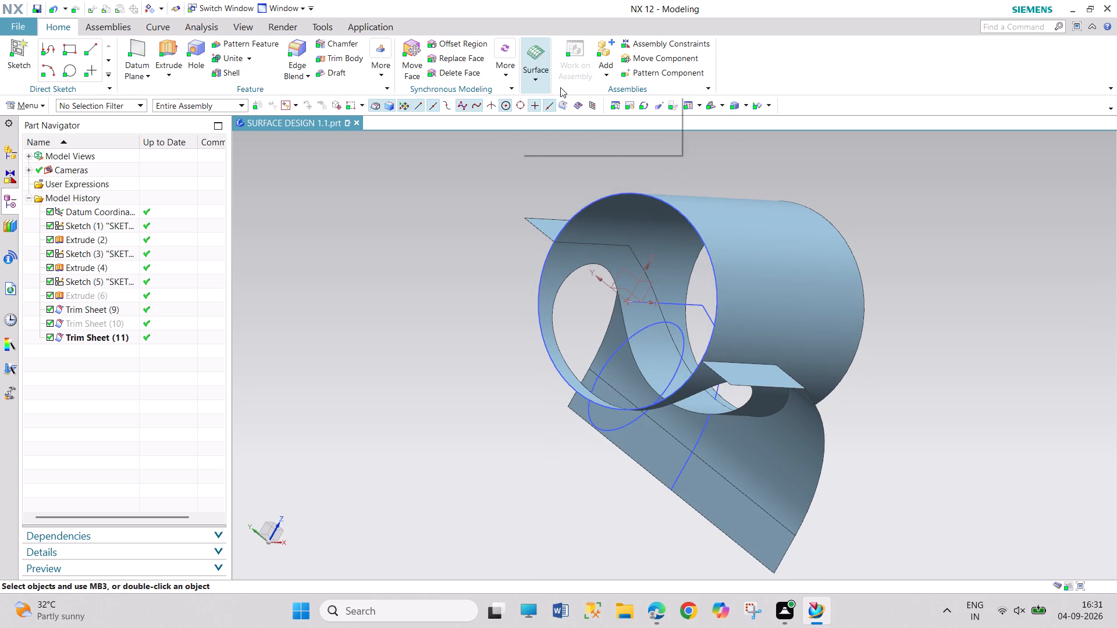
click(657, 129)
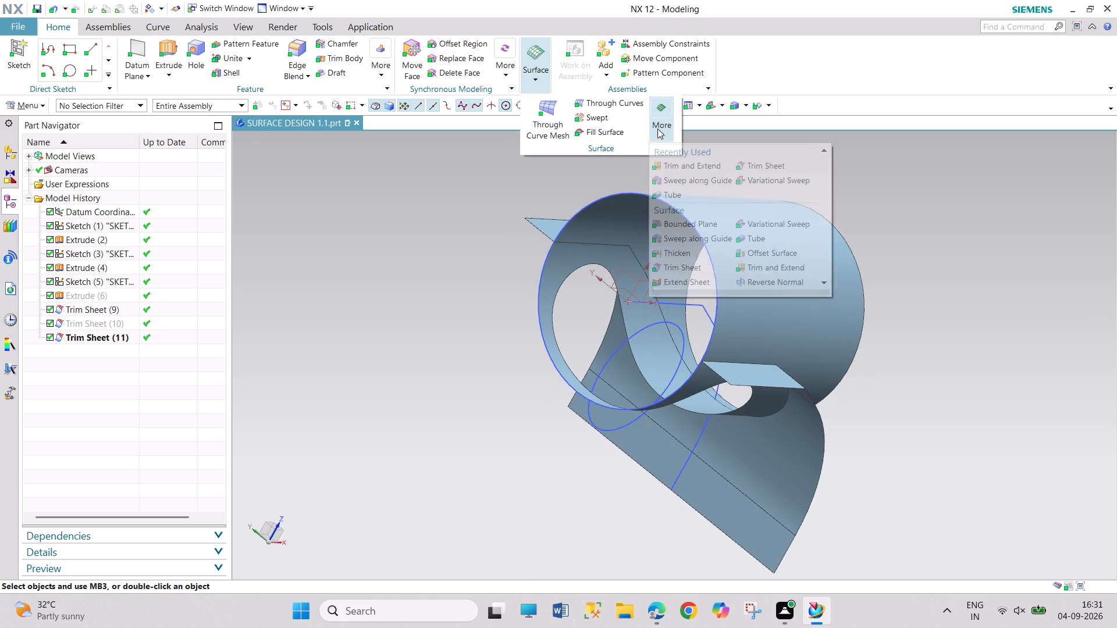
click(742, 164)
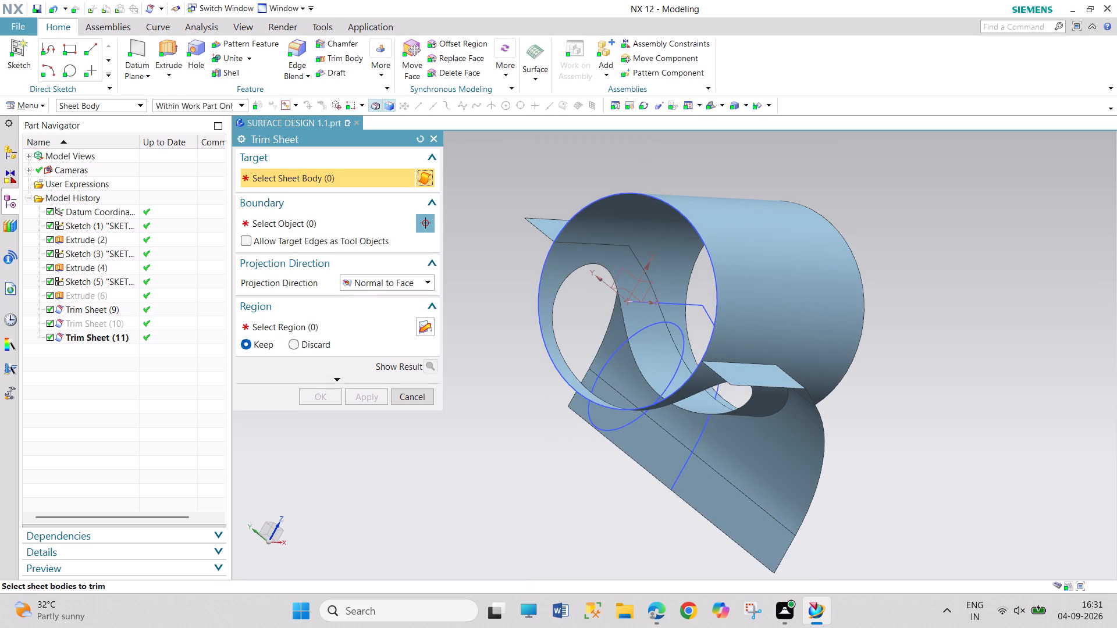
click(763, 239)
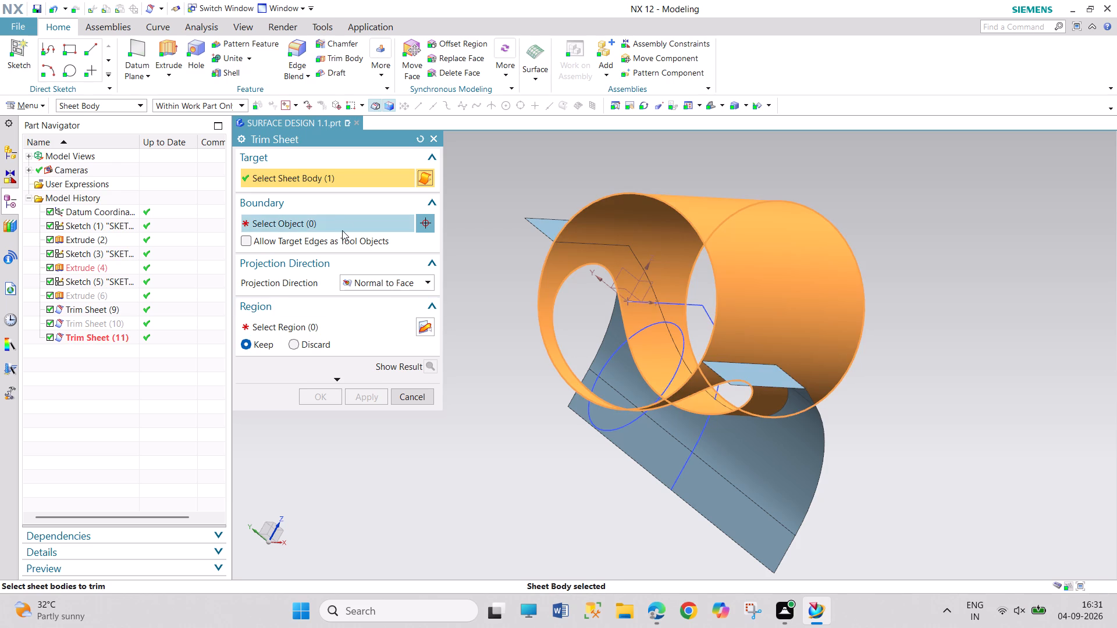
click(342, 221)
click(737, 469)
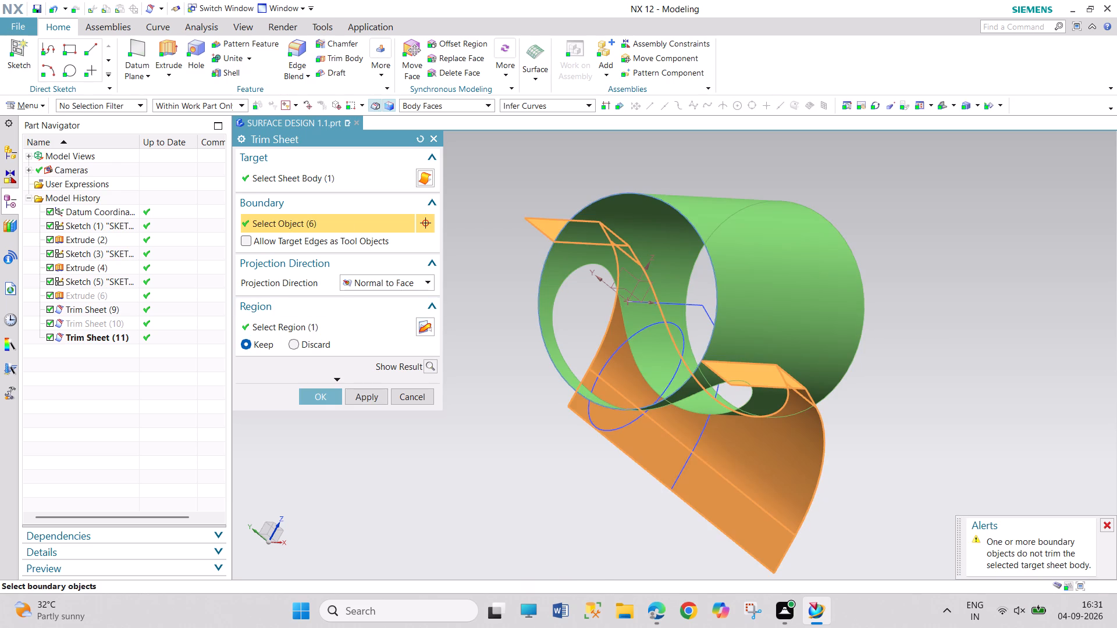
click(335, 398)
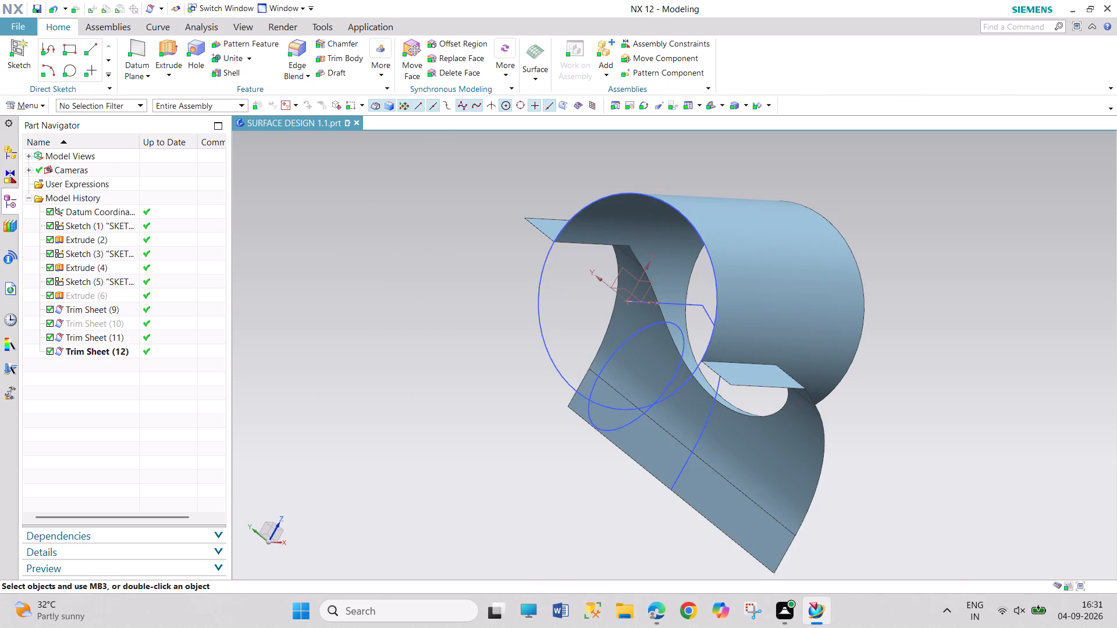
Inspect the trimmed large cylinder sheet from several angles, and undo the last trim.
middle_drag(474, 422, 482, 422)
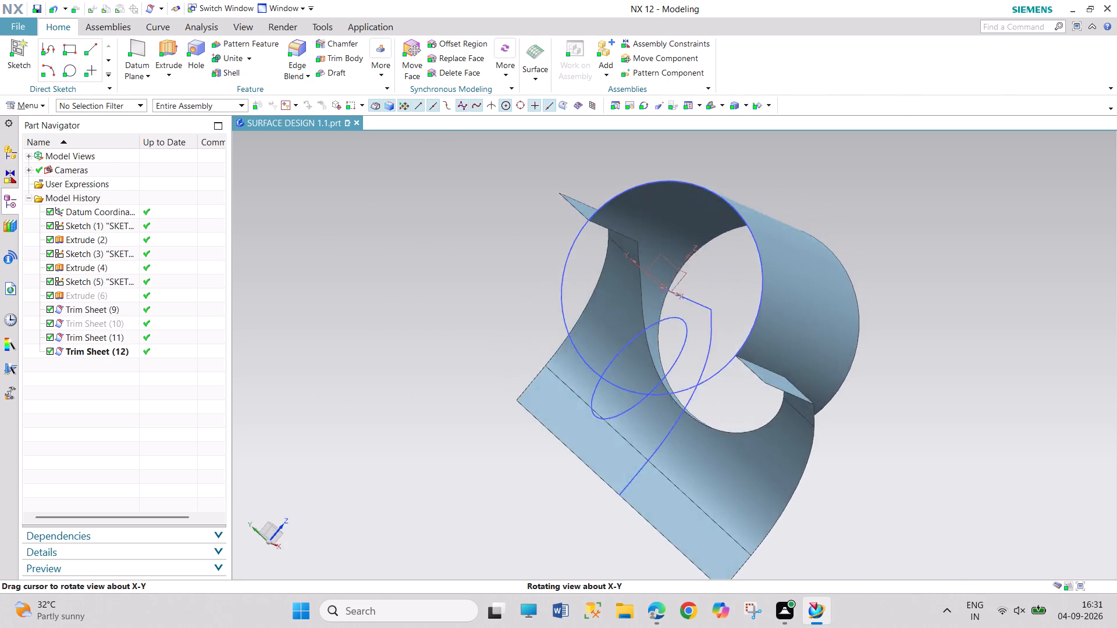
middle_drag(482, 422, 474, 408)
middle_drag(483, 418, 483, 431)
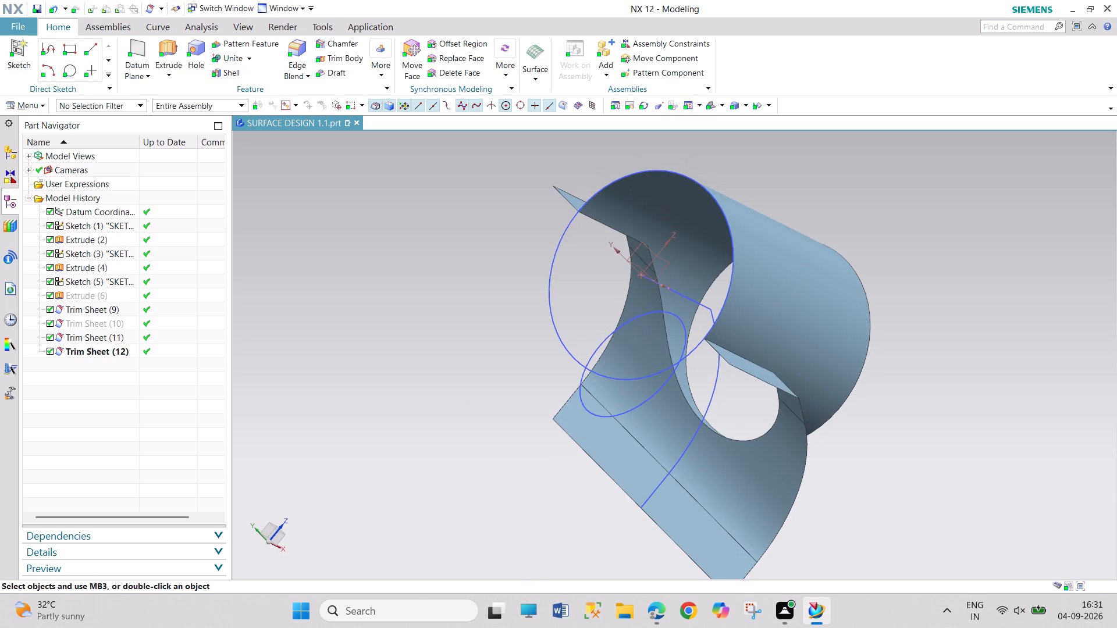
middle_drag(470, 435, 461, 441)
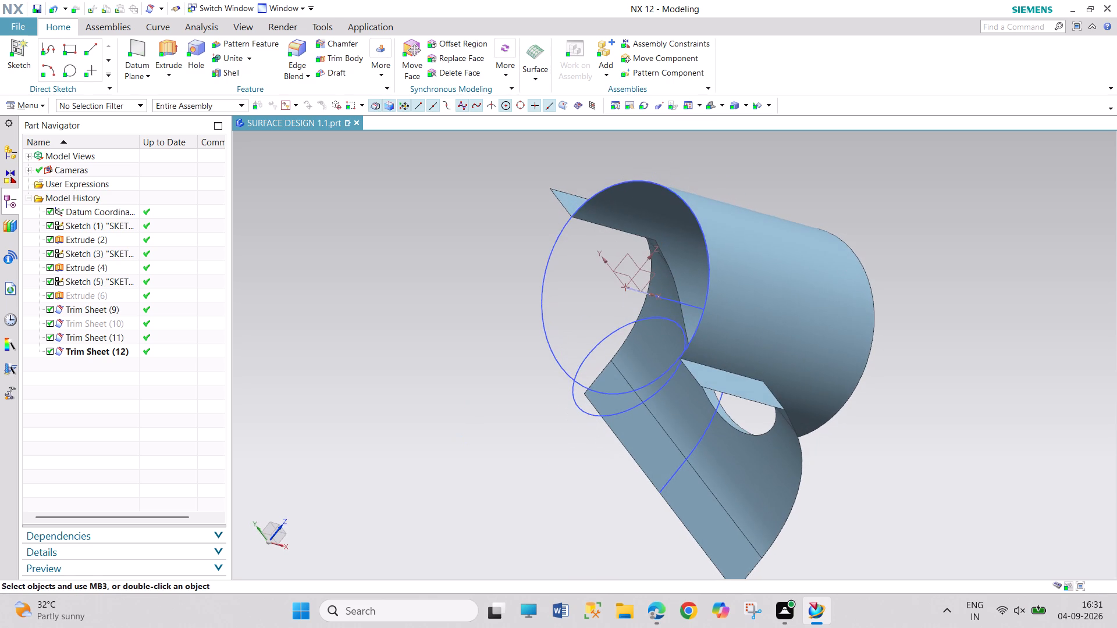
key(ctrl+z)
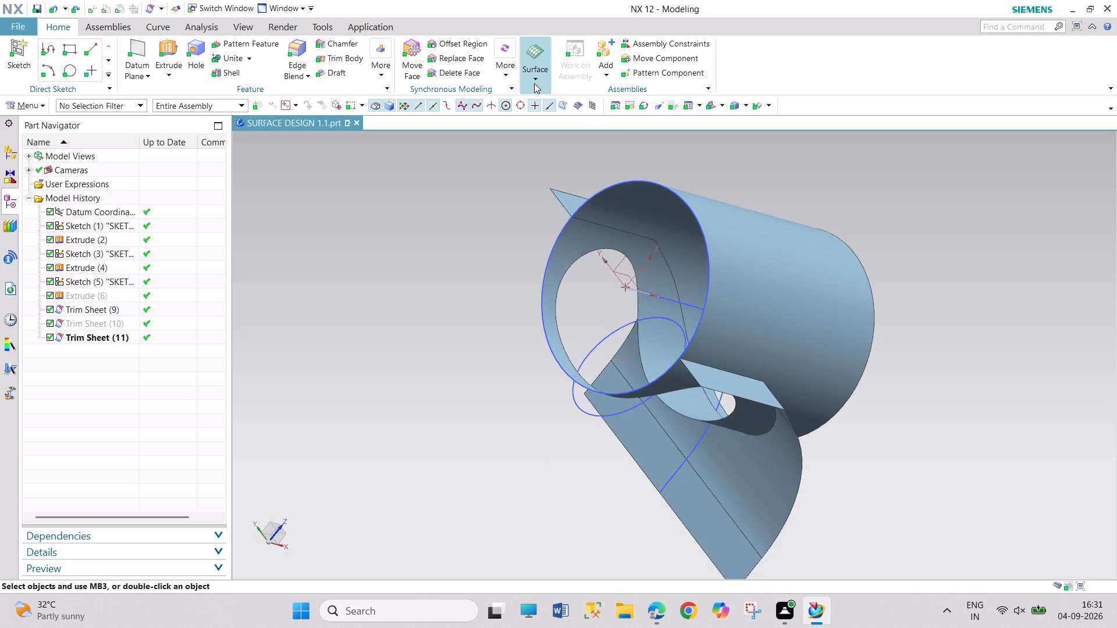
Trim the large cylinder sheet with Trim Sheet, using all profile sheet faces as boundary and discarding the portion above the profile.
click(534, 83)
click(659, 134)
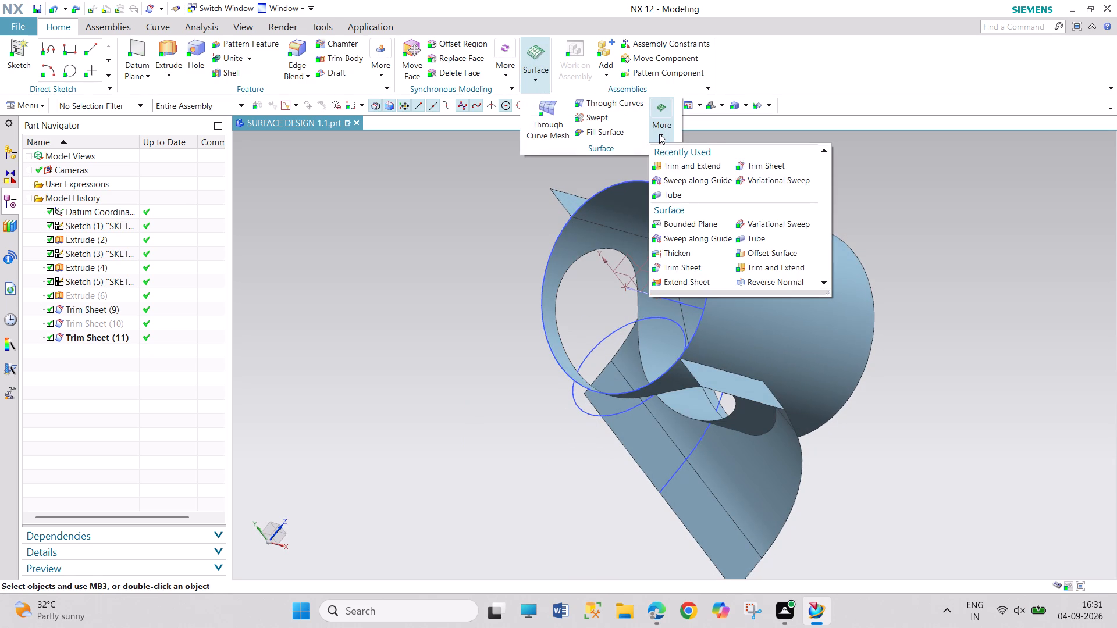
click(743, 167)
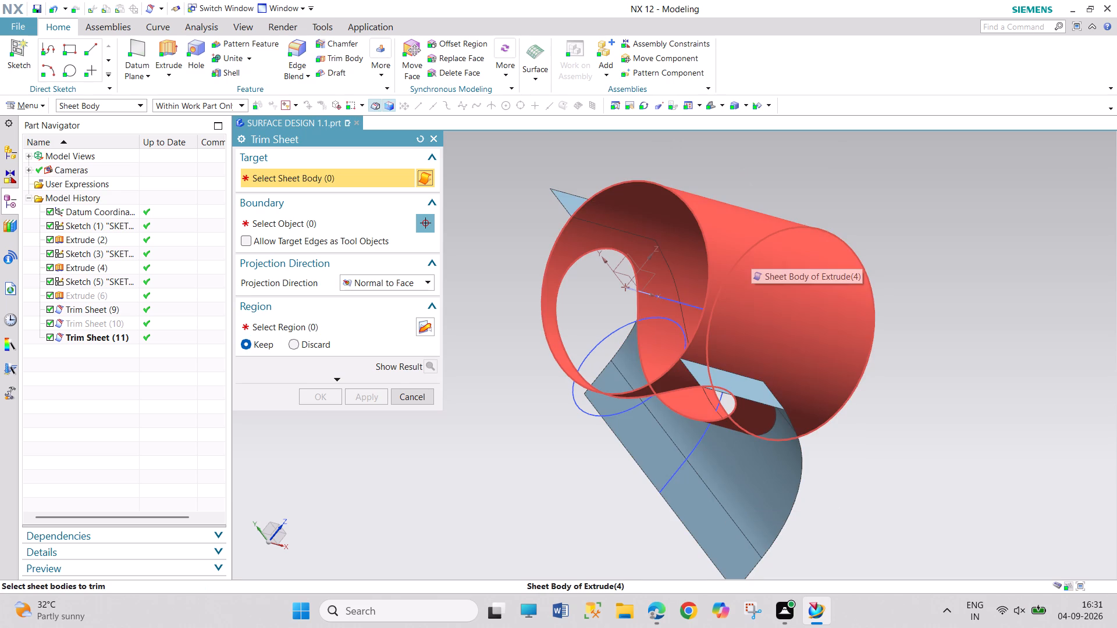
click(751, 254)
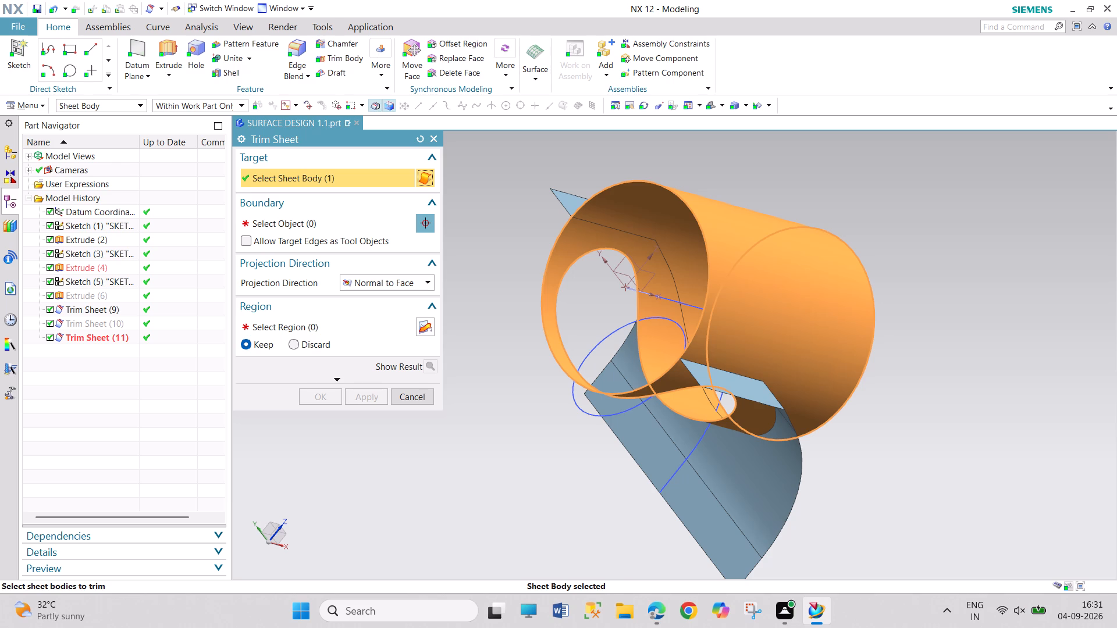
click(356, 226)
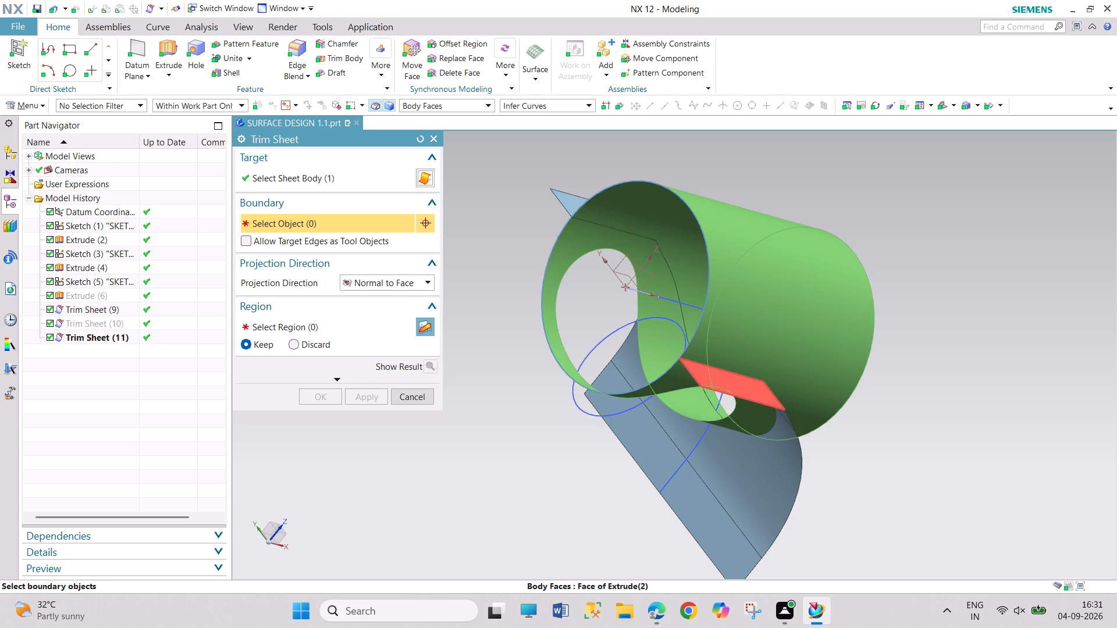
click(735, 383)
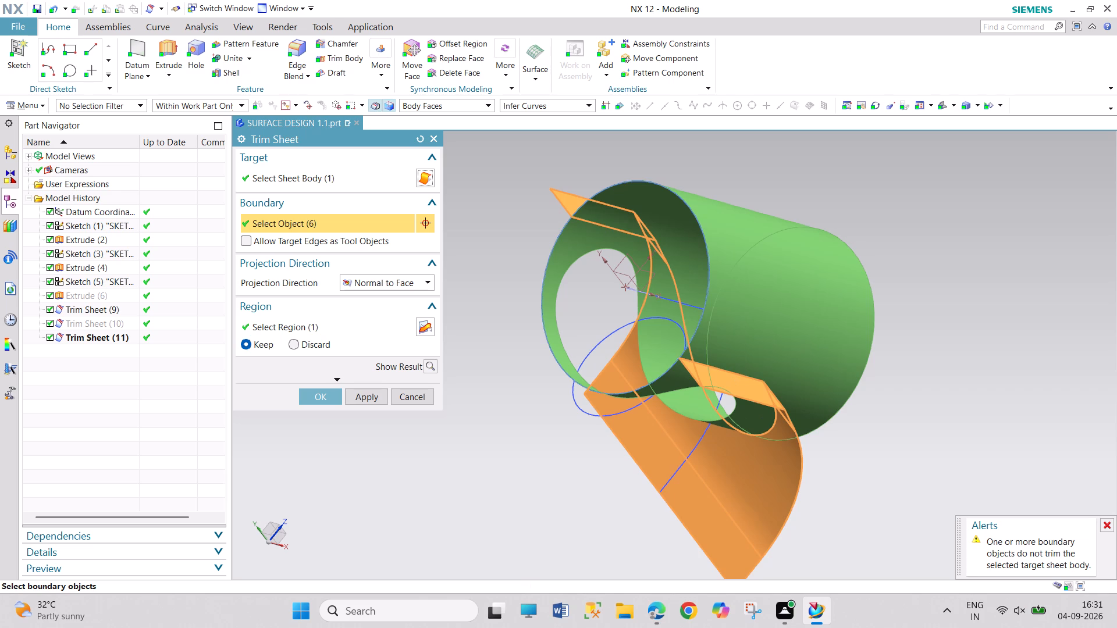
click(305, 346)
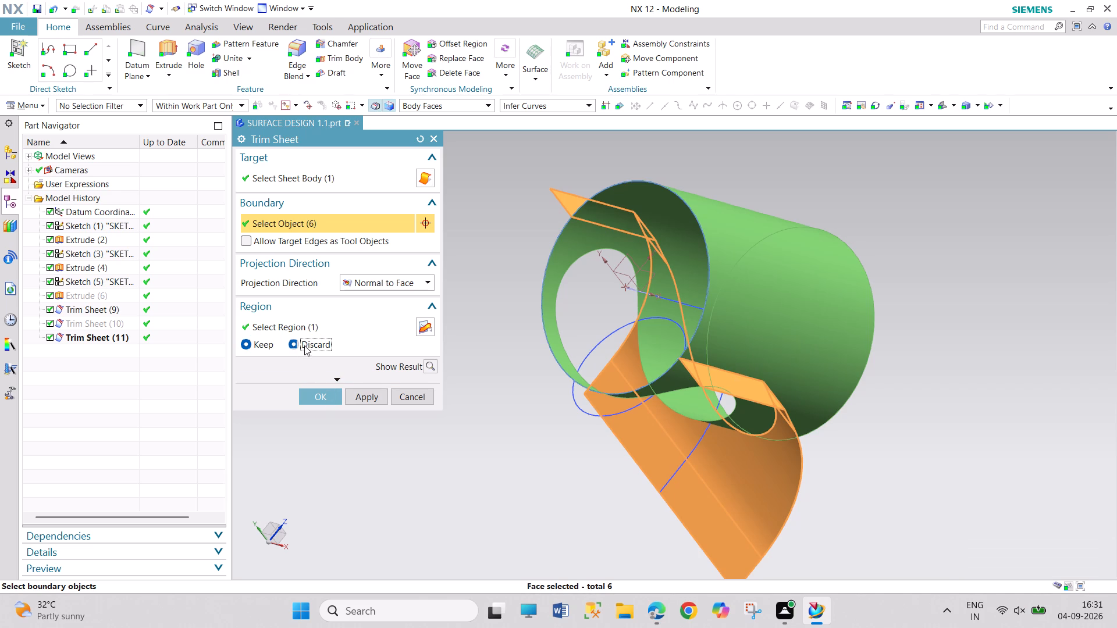
click(339, 398)
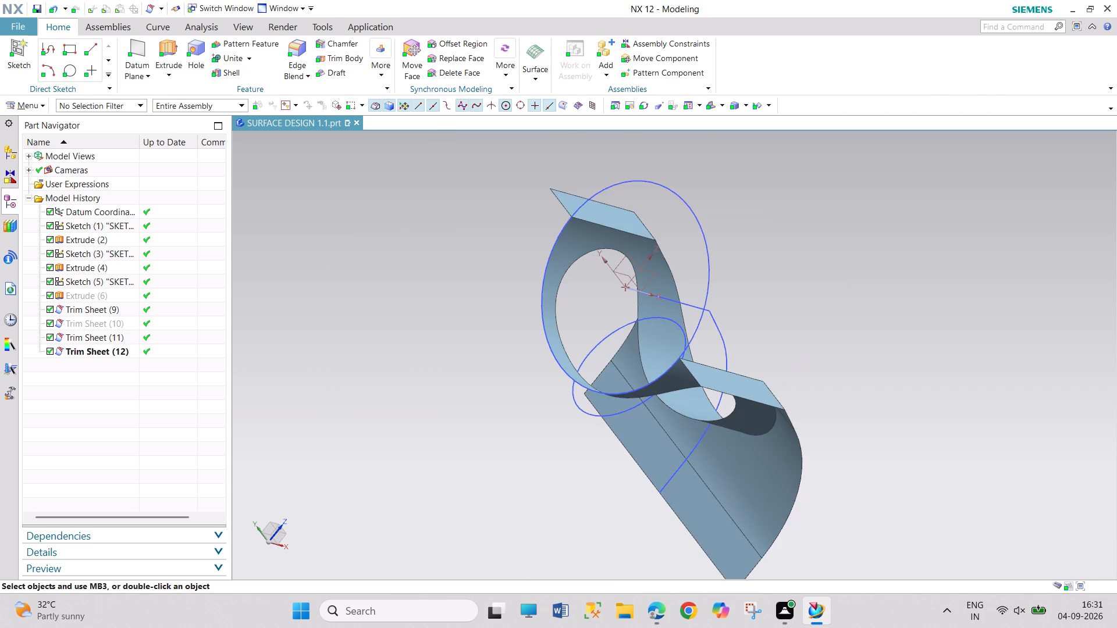
Examine the trimmed large cylinder sheet and its junction with the profile sheet from several angles.
scroll(541, 419, up, 1)
middle_drag(533, 423, 451, 389)
scroll(471, 387, up, 4)
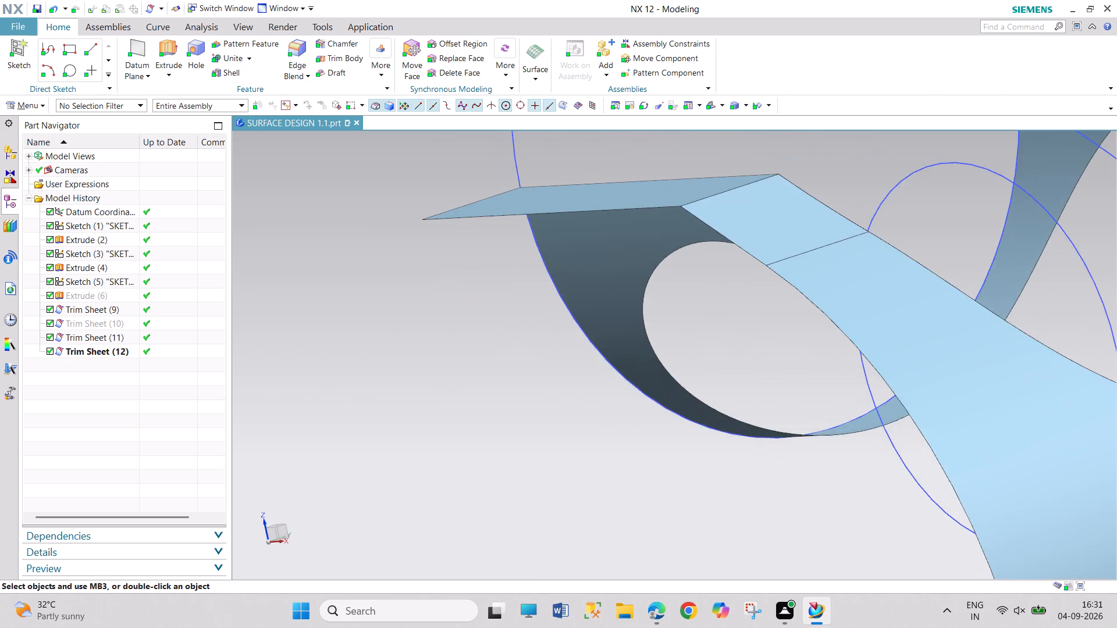
scroll(478, 378, down, 9)
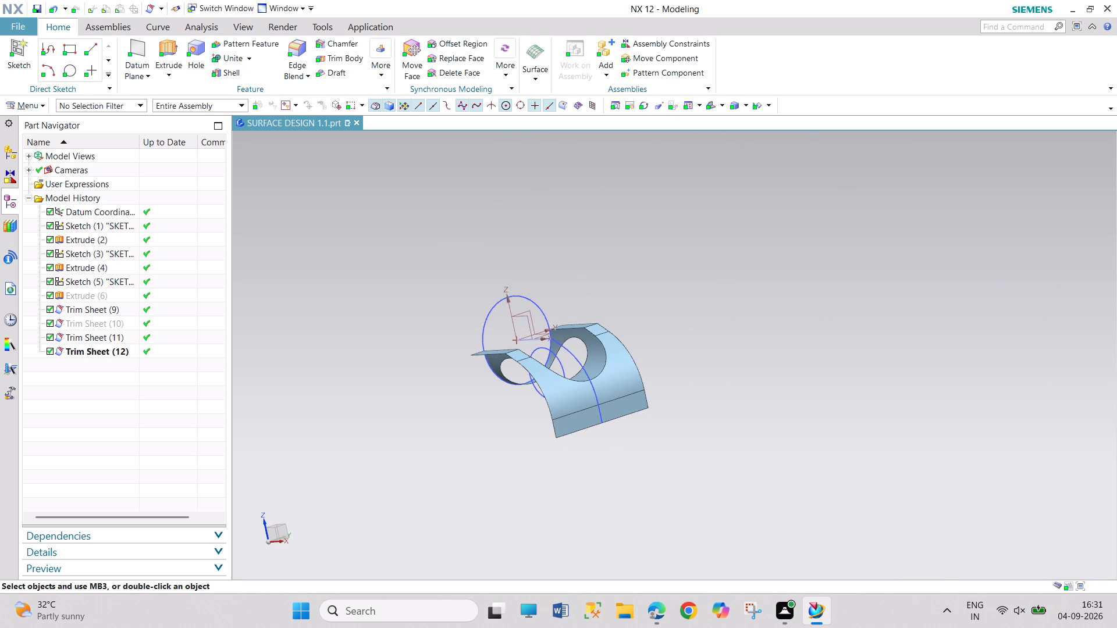
scroll(444, 356, up, 1)
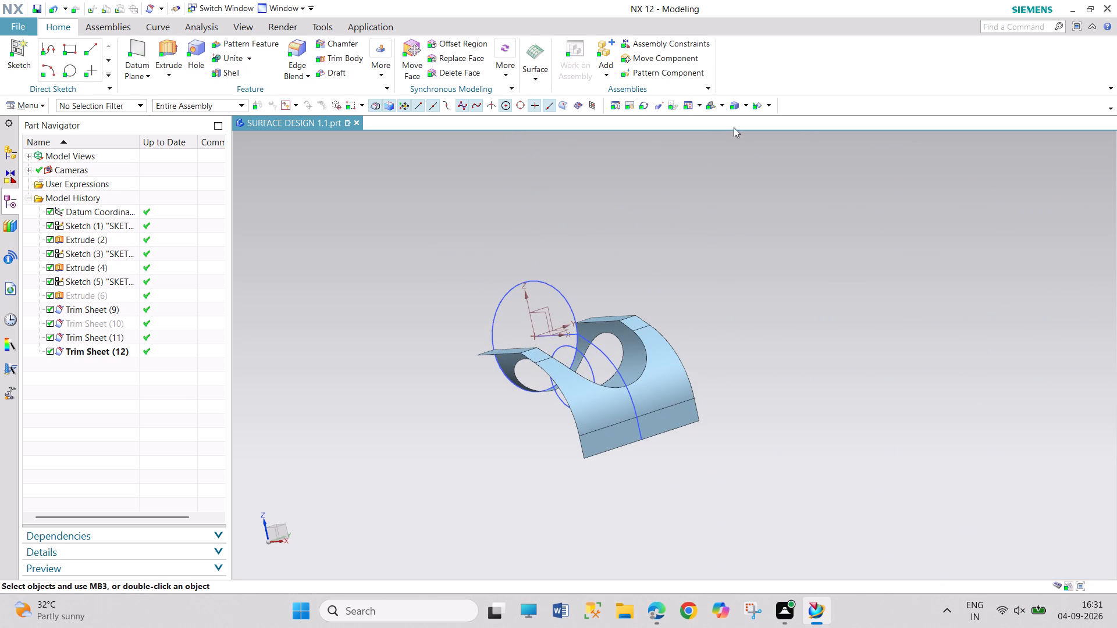
click(708, 108)
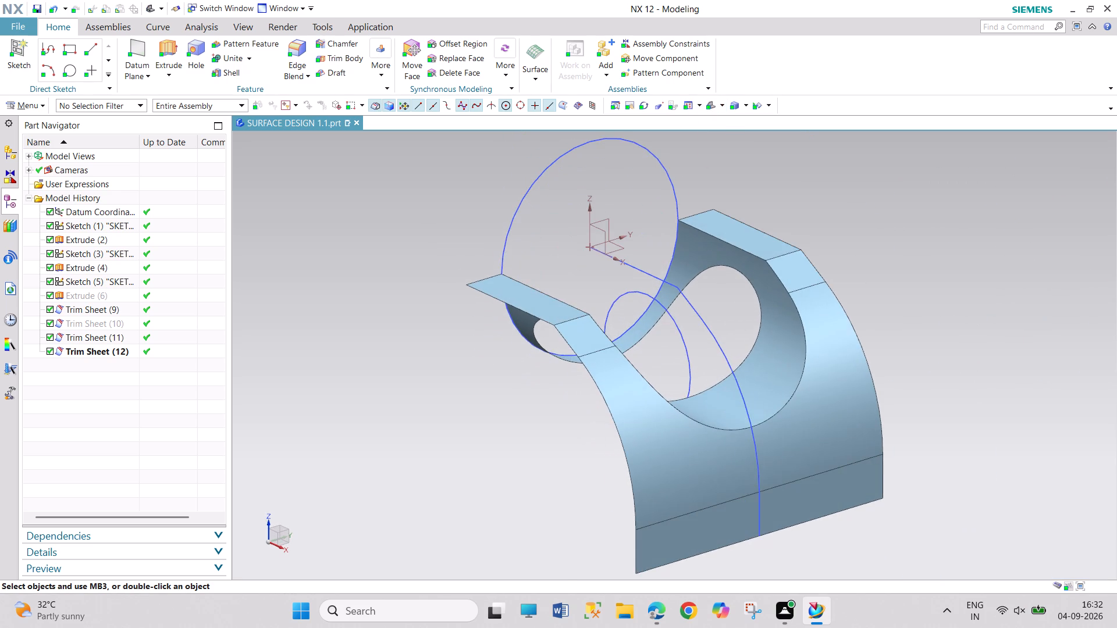
scroll(747, 275, up, 4)
scroll(734, 279, down, 6)
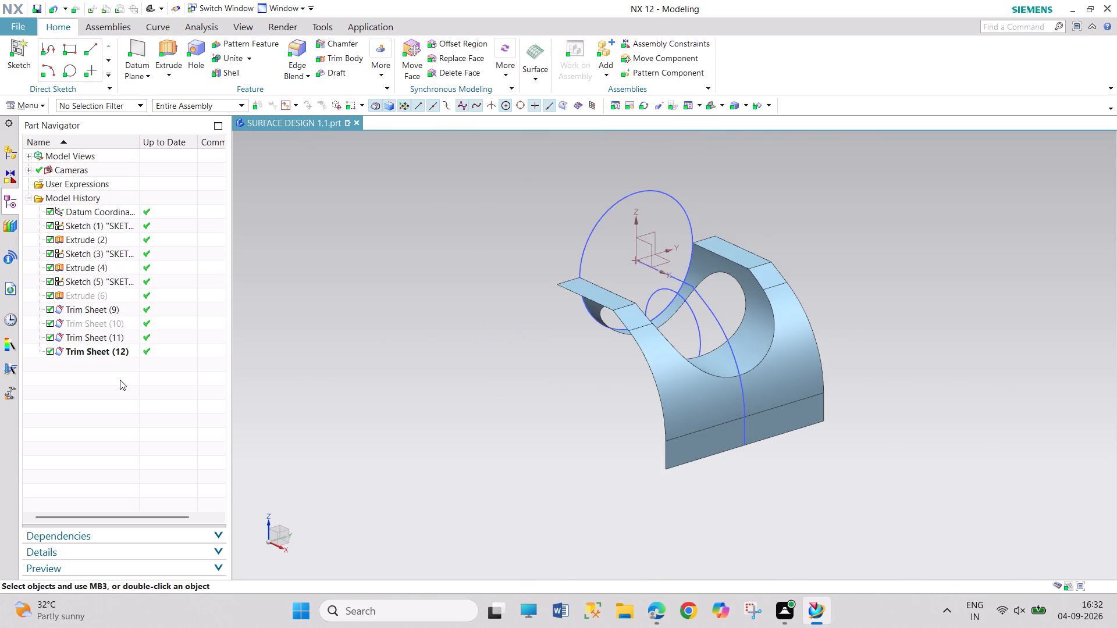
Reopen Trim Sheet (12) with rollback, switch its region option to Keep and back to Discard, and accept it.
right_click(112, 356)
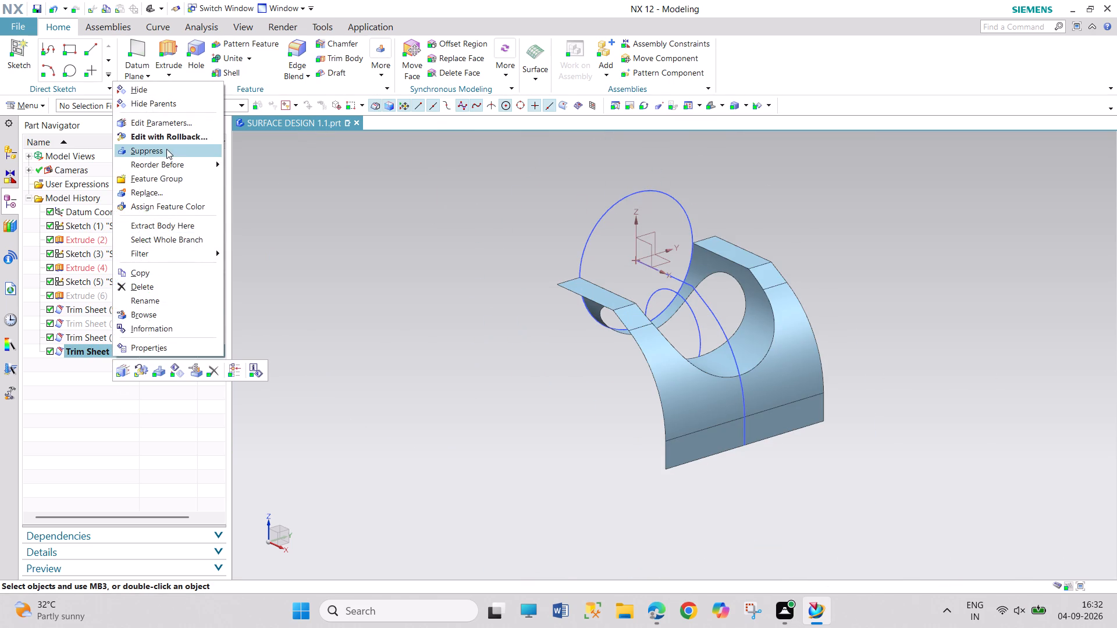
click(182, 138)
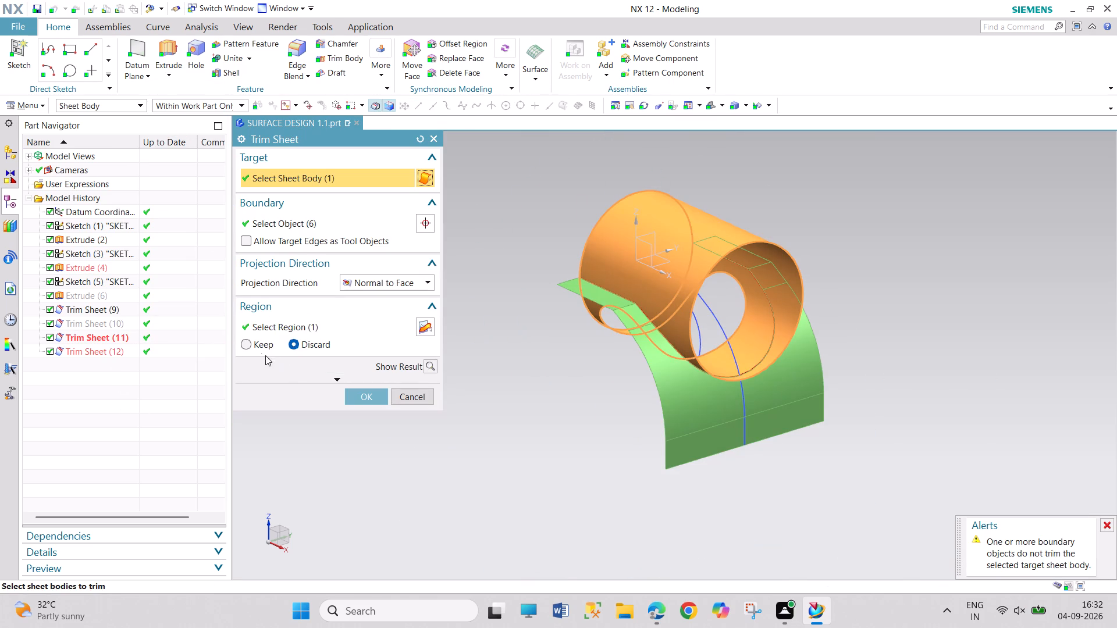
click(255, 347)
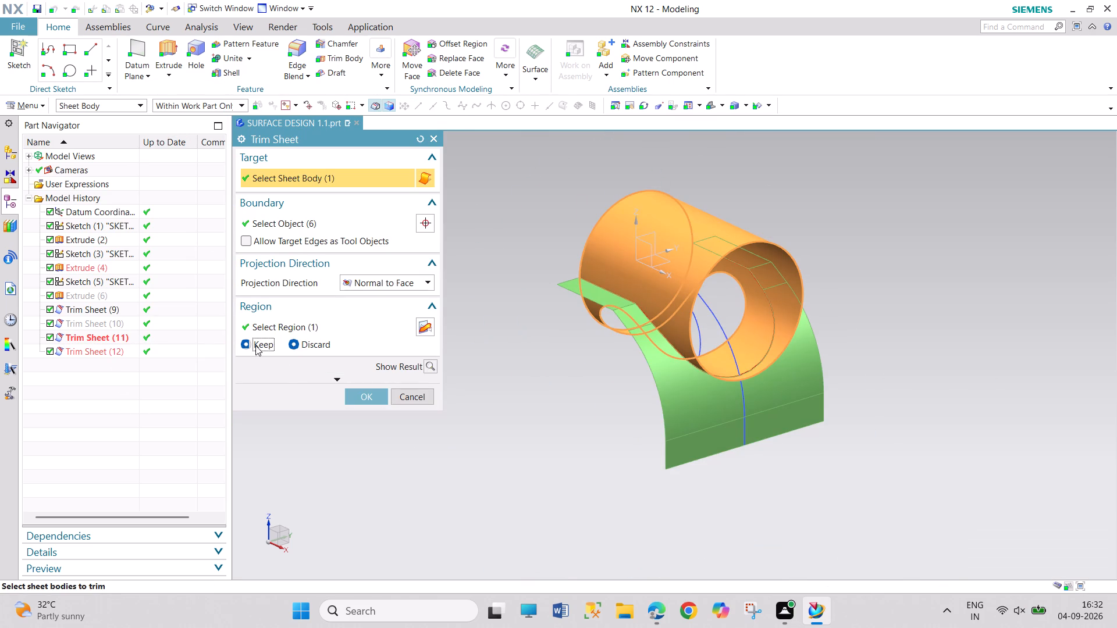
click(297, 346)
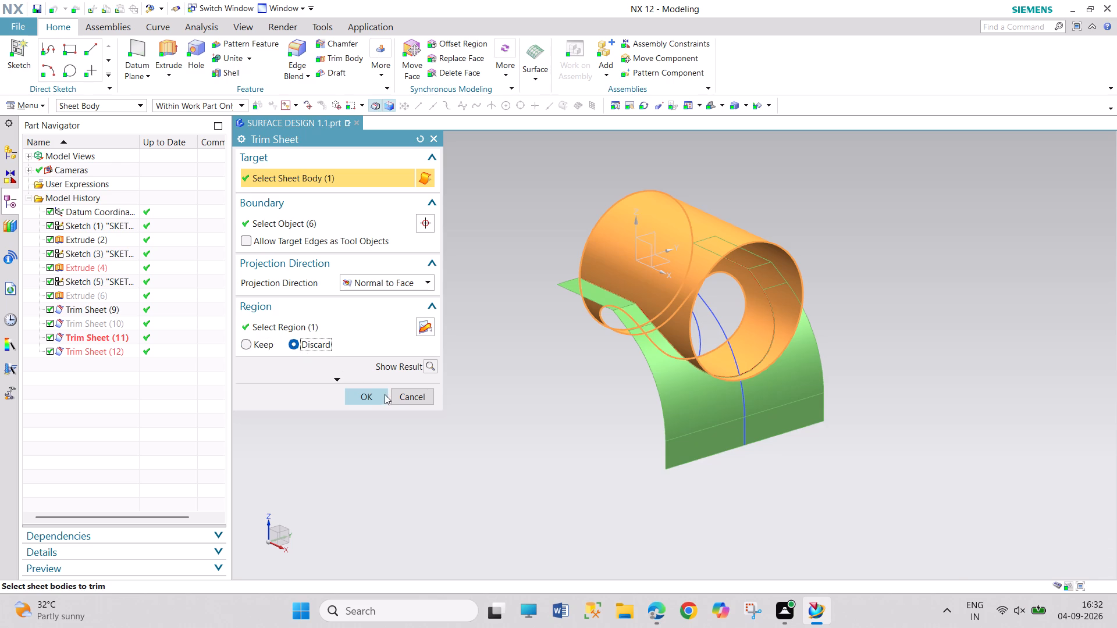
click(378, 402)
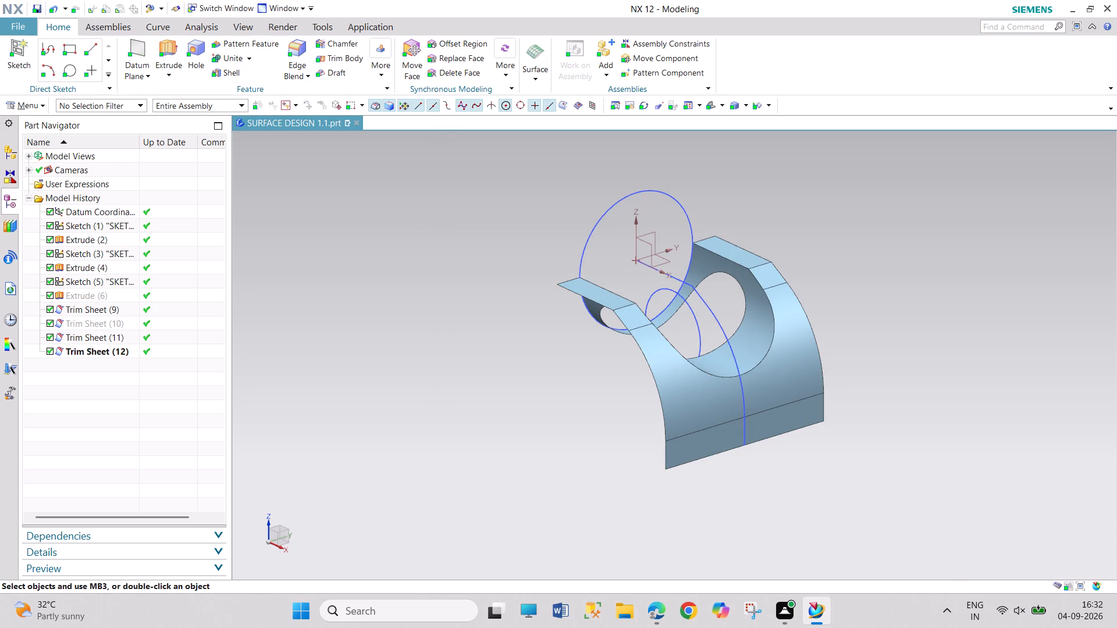
Hide the large circle sketch, the small circle sketch and the profile sketch so only the sheet bodies are displayed.
middle_drag(476, 383, 490, 407)
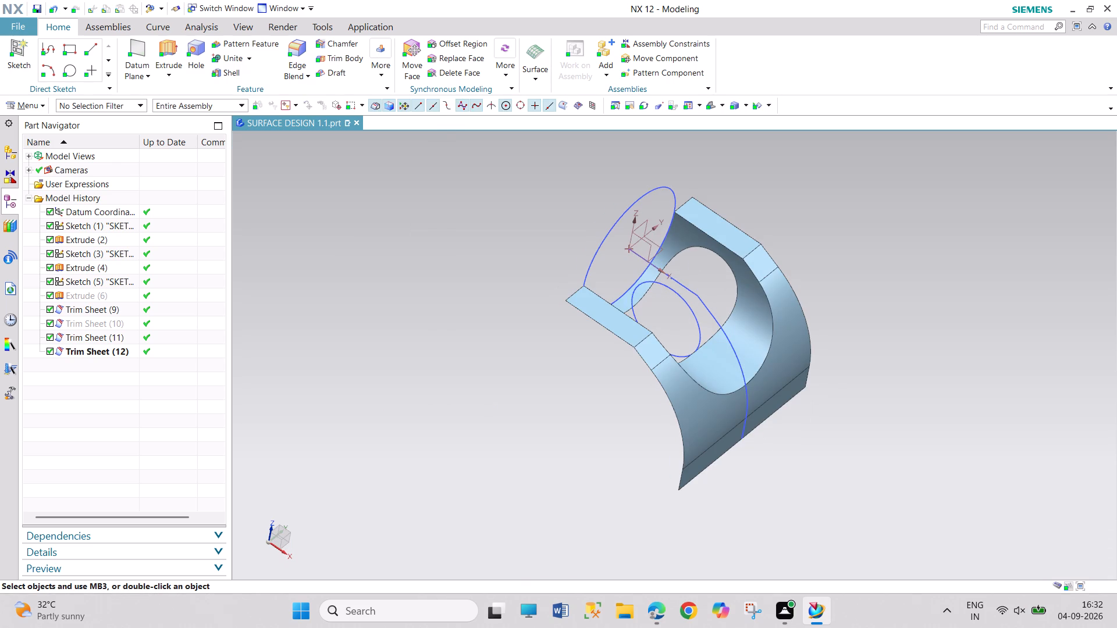
right_click(608, 231)
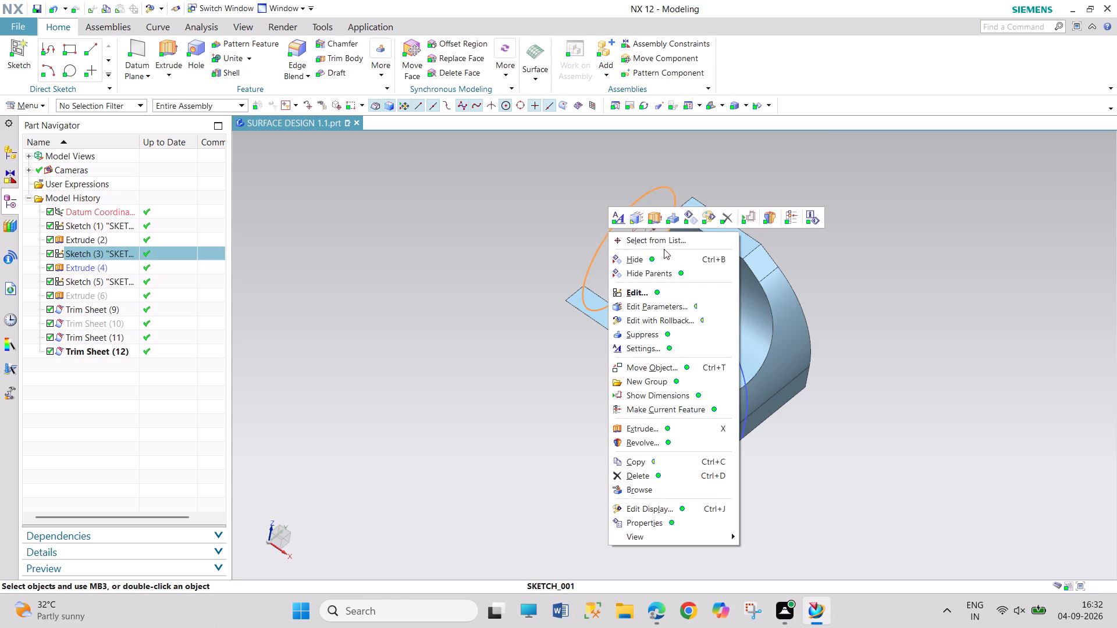
click(660, 259)
right_click(667, 290)
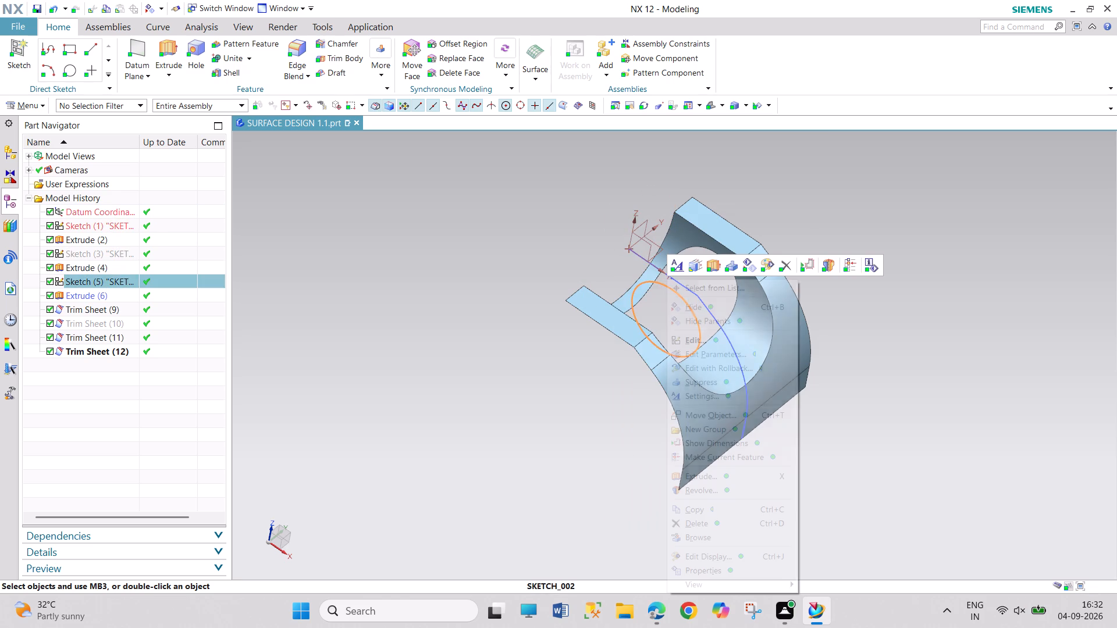
click(689, 311)
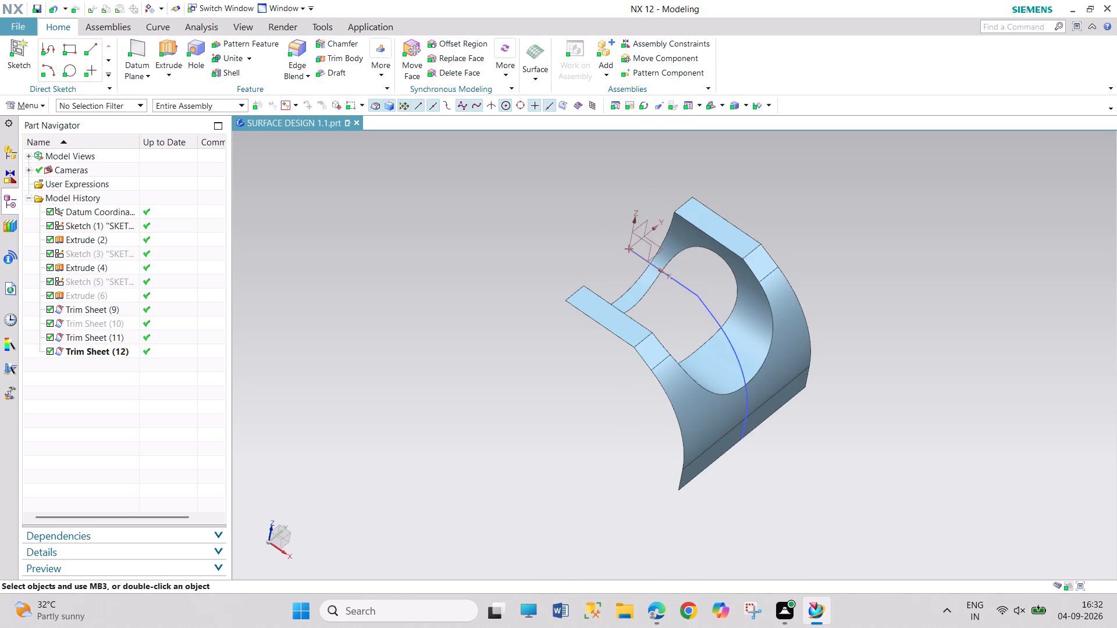
right_click(691, 295)
click(707, 310)
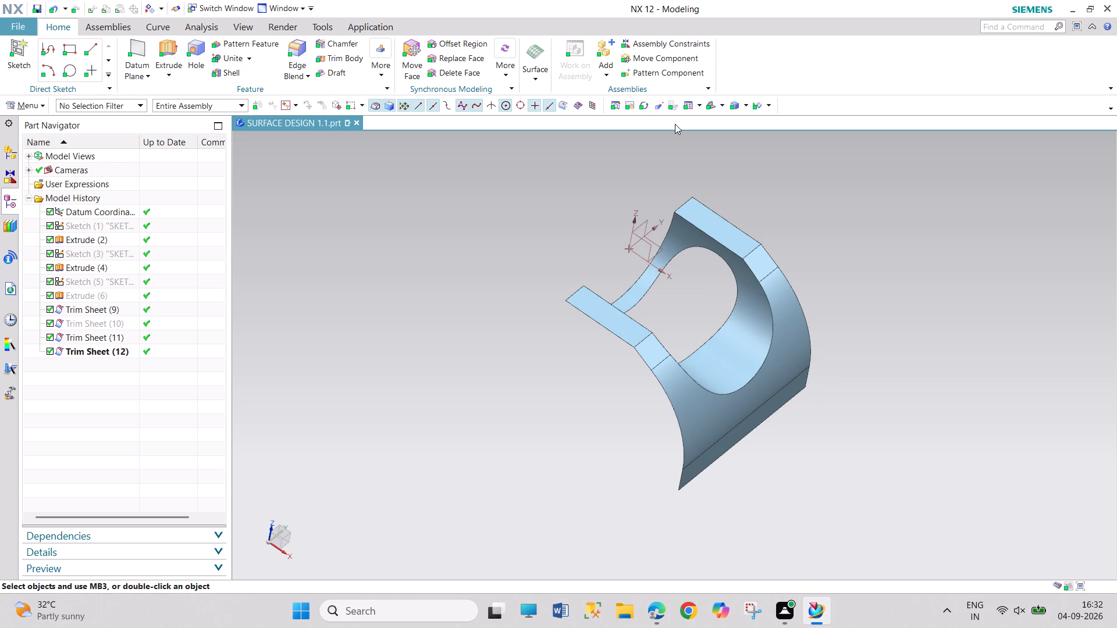
Save the part file with the model in the standard pictorial view.
click(711, 106)
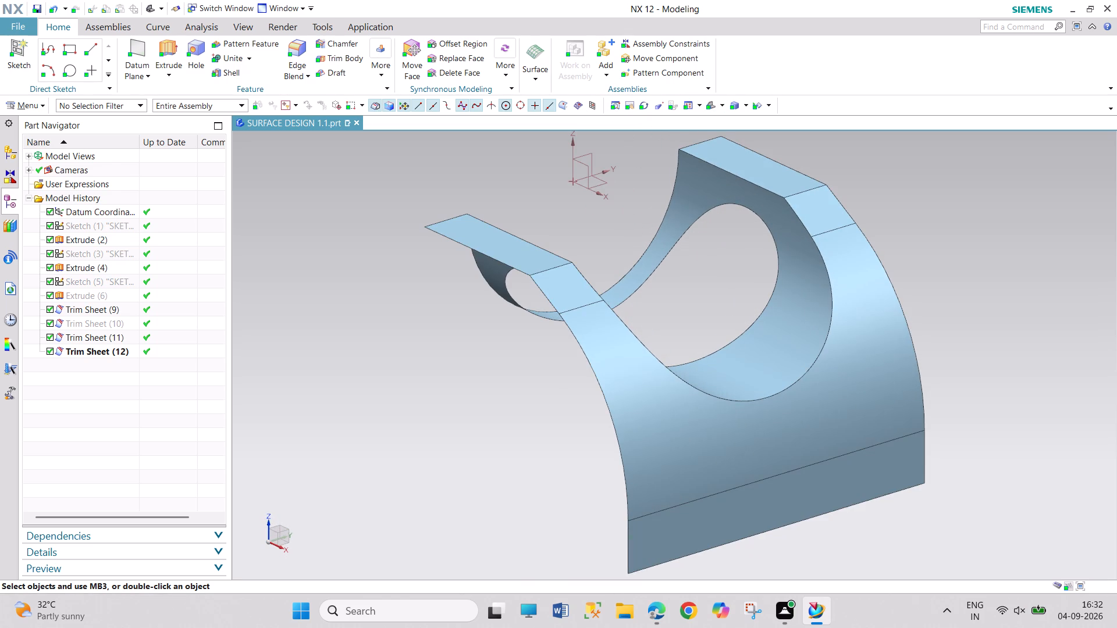
drag(424, 254, 470, 372)
key(ctrl+s)
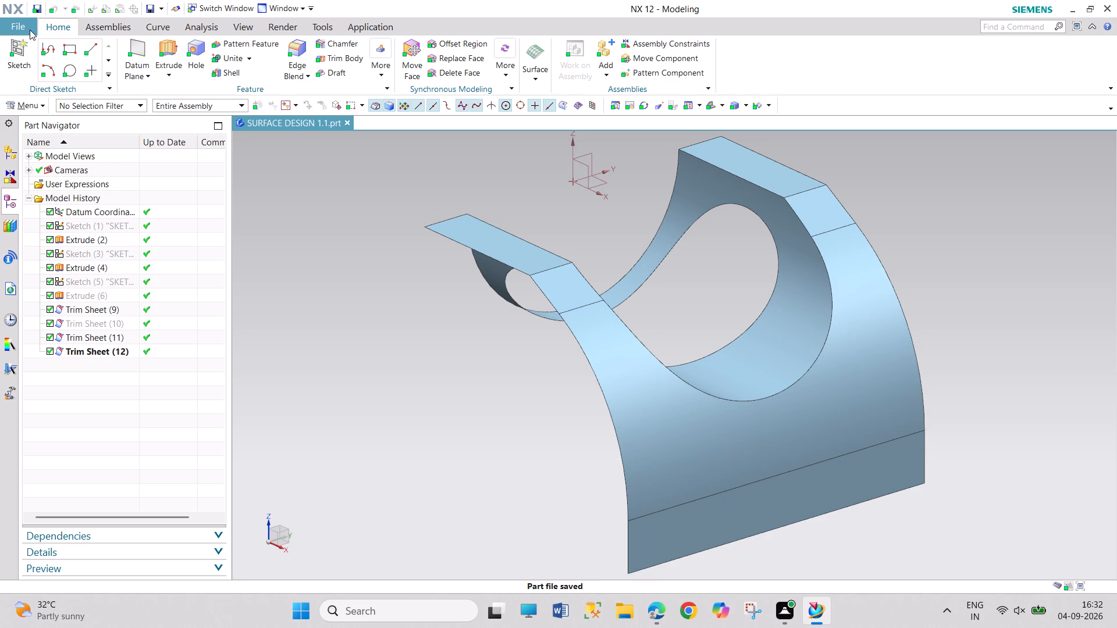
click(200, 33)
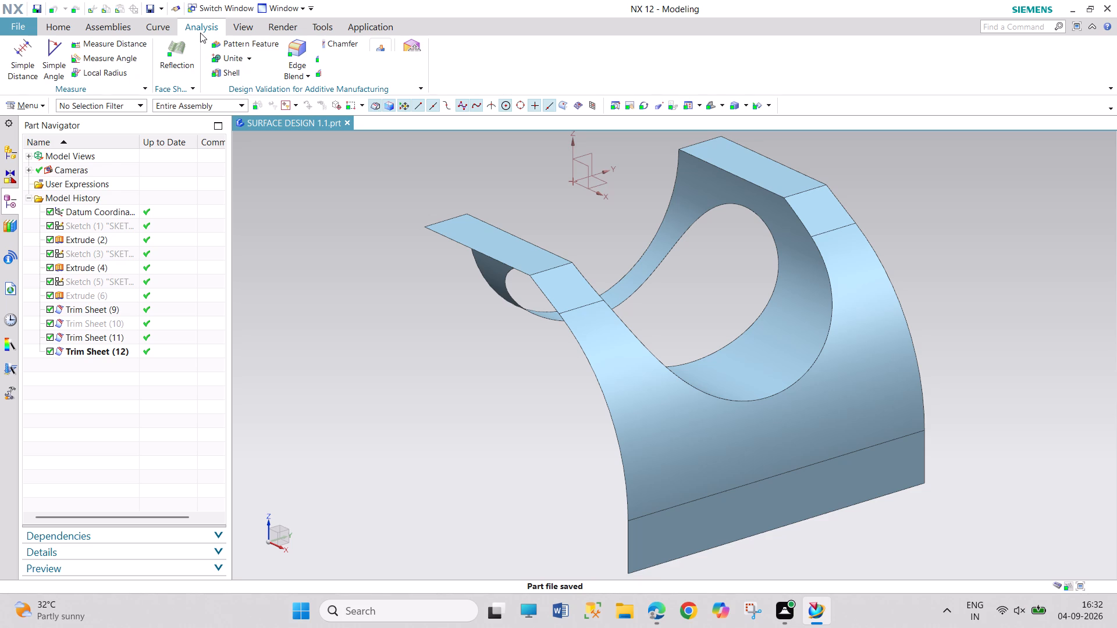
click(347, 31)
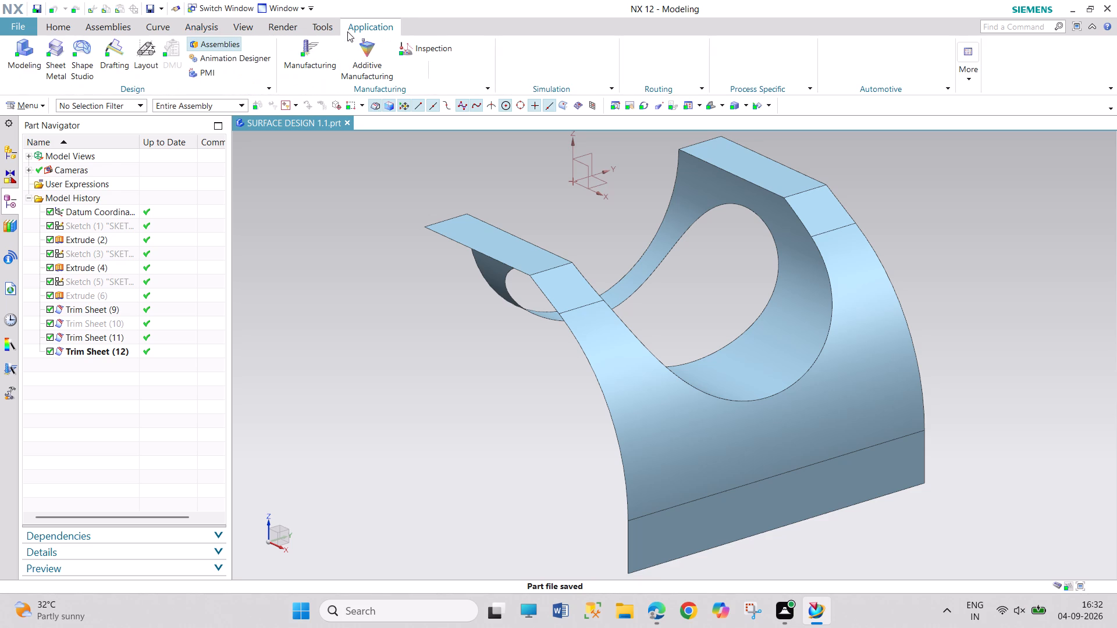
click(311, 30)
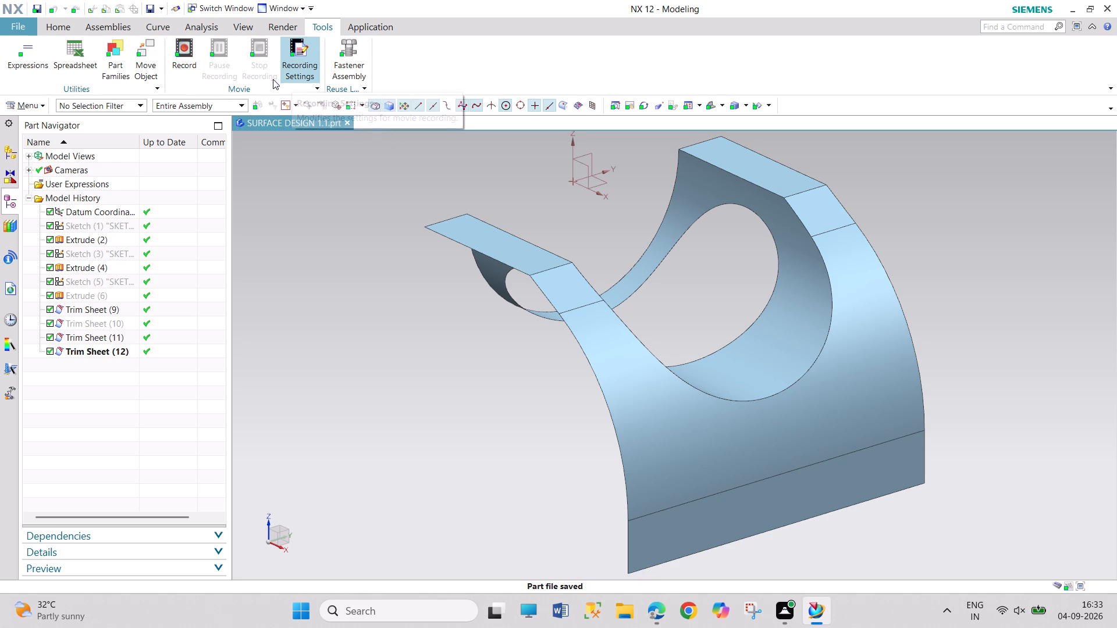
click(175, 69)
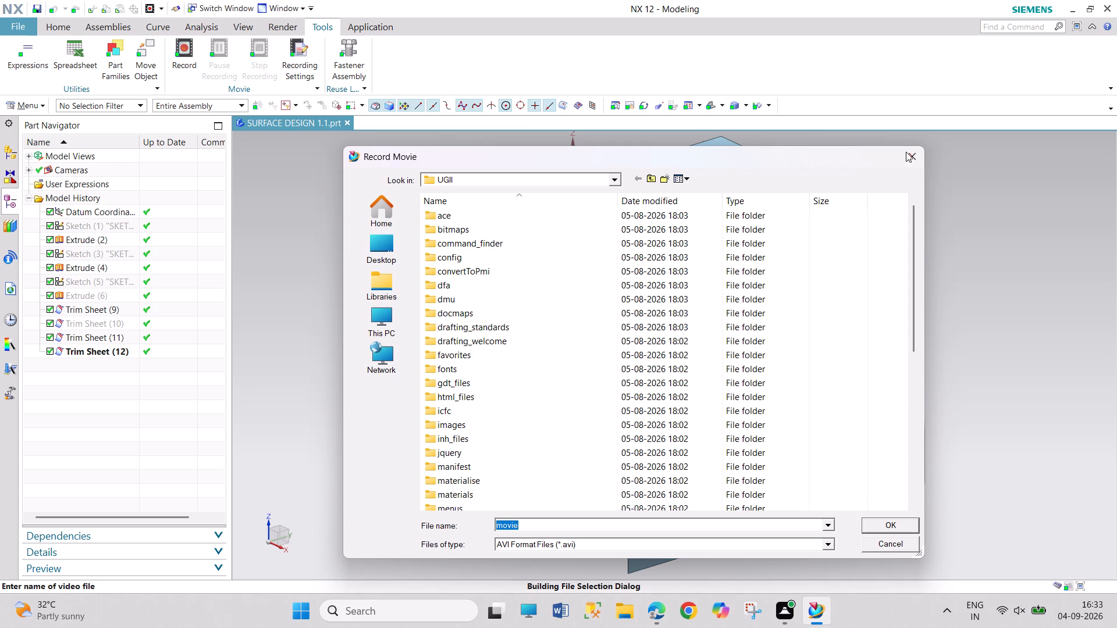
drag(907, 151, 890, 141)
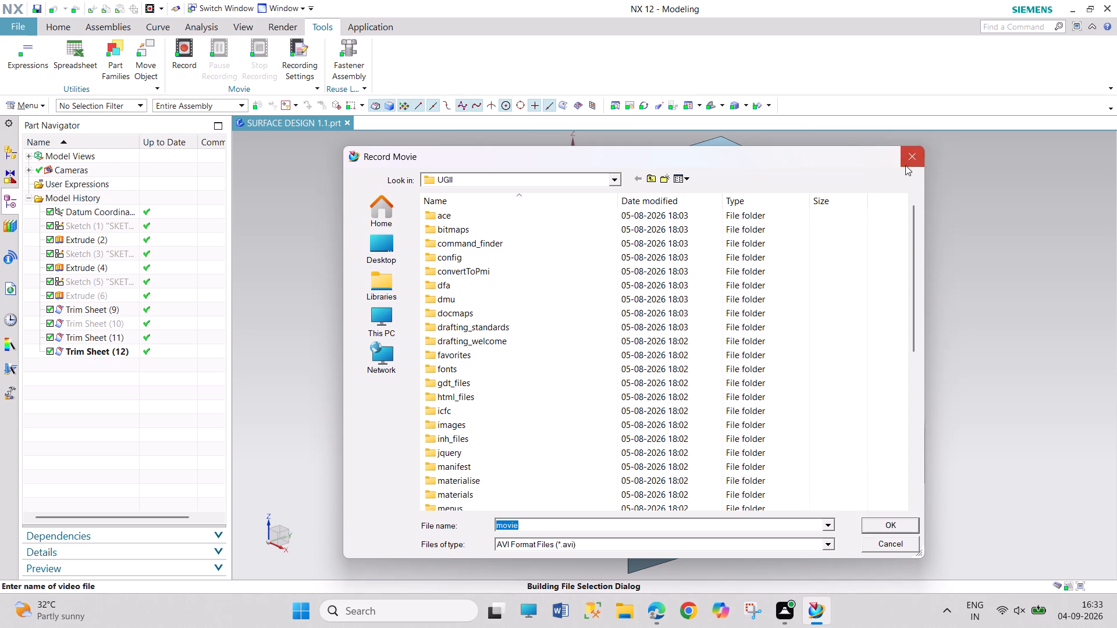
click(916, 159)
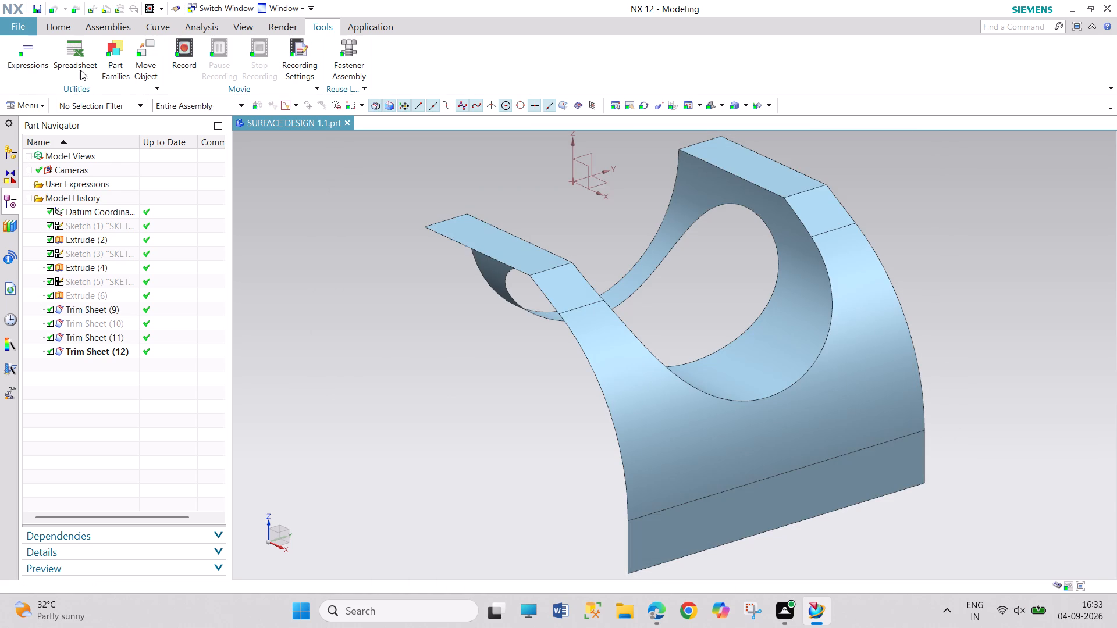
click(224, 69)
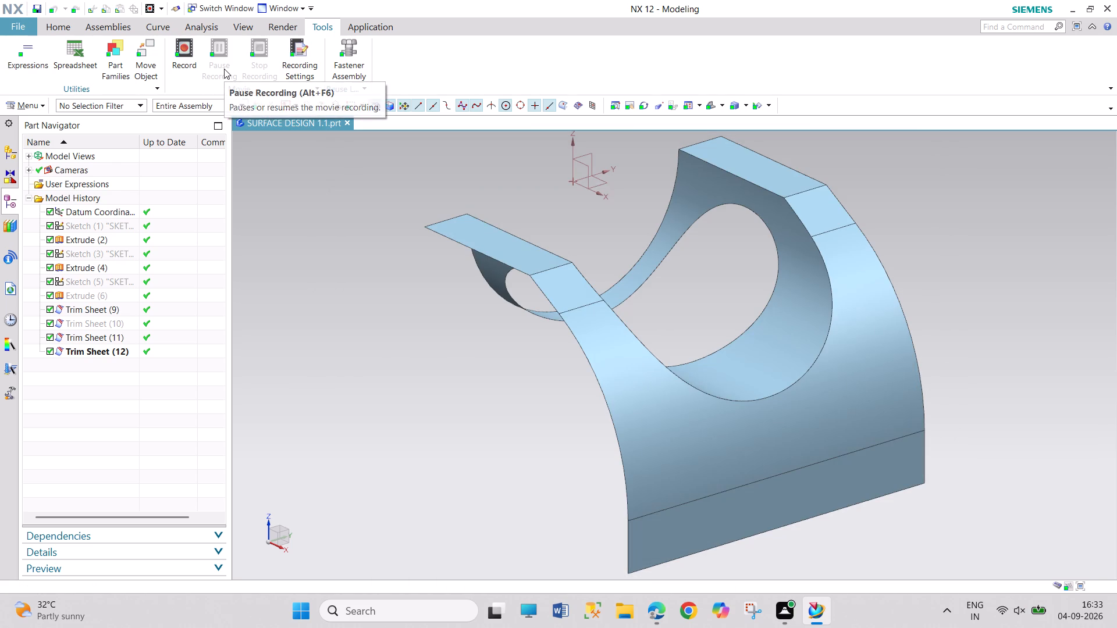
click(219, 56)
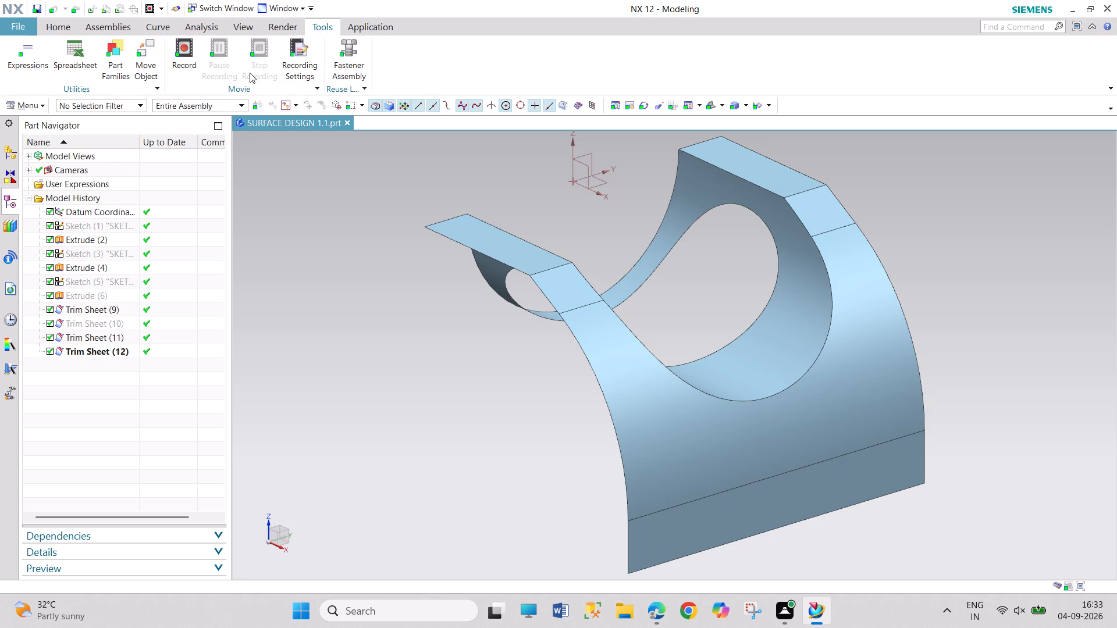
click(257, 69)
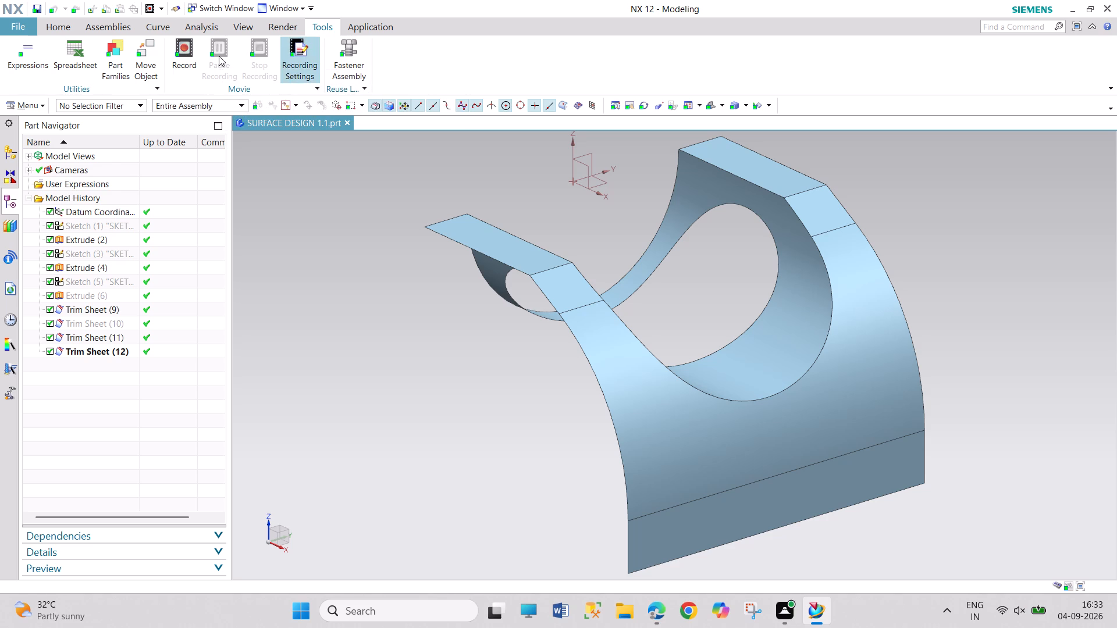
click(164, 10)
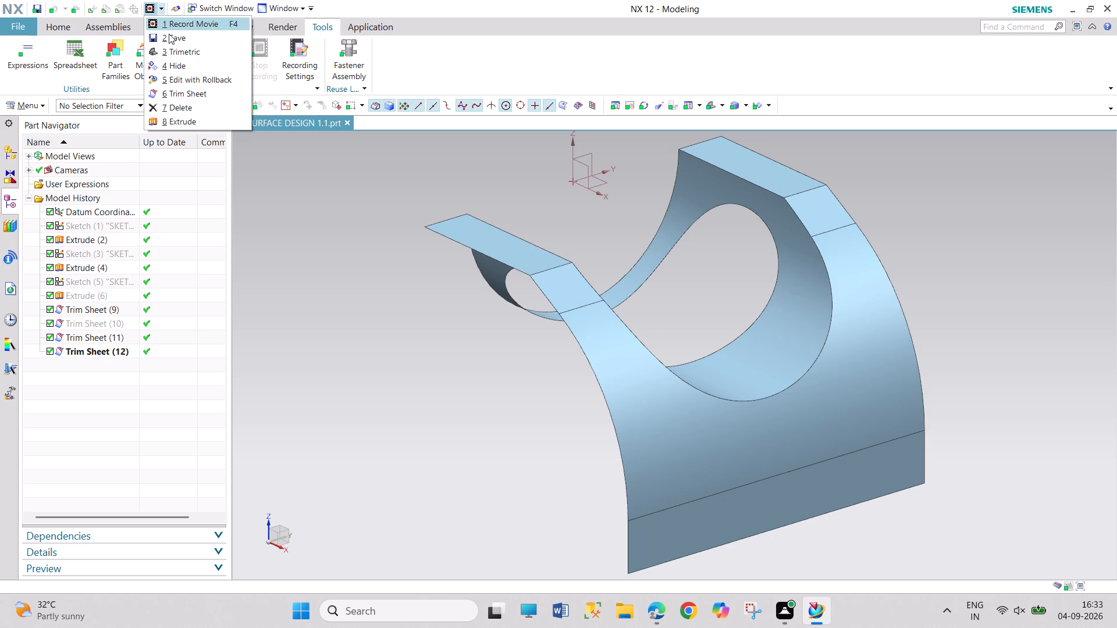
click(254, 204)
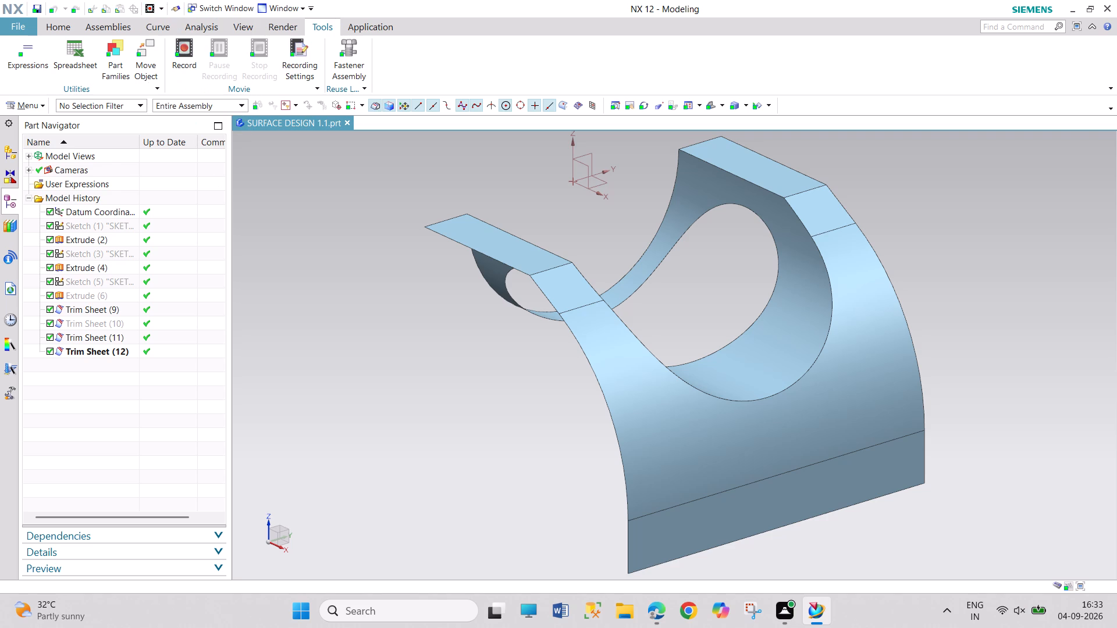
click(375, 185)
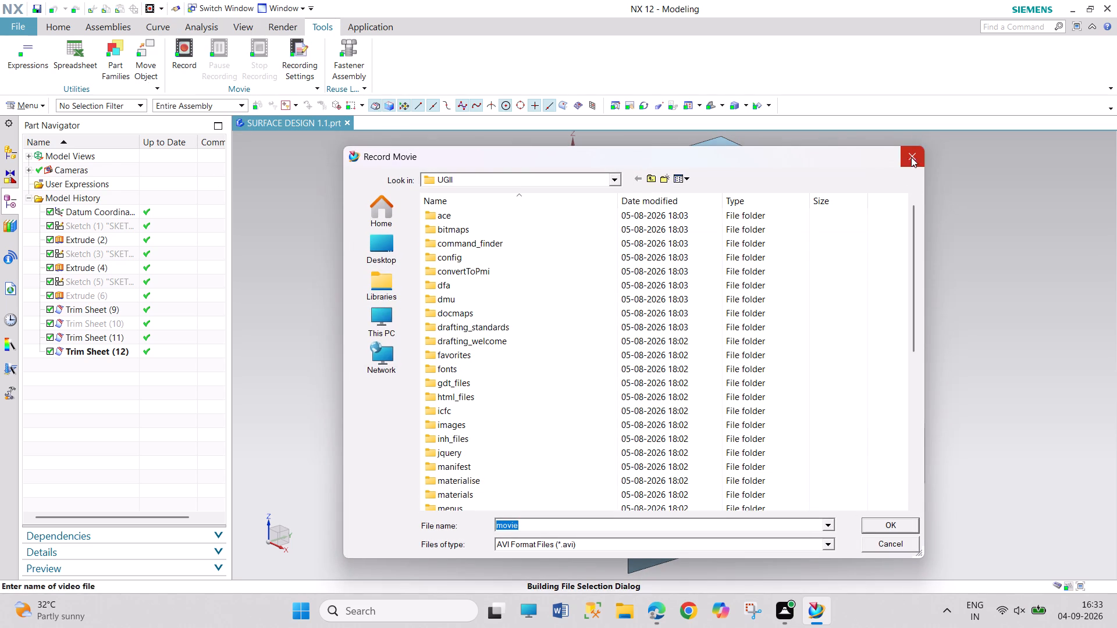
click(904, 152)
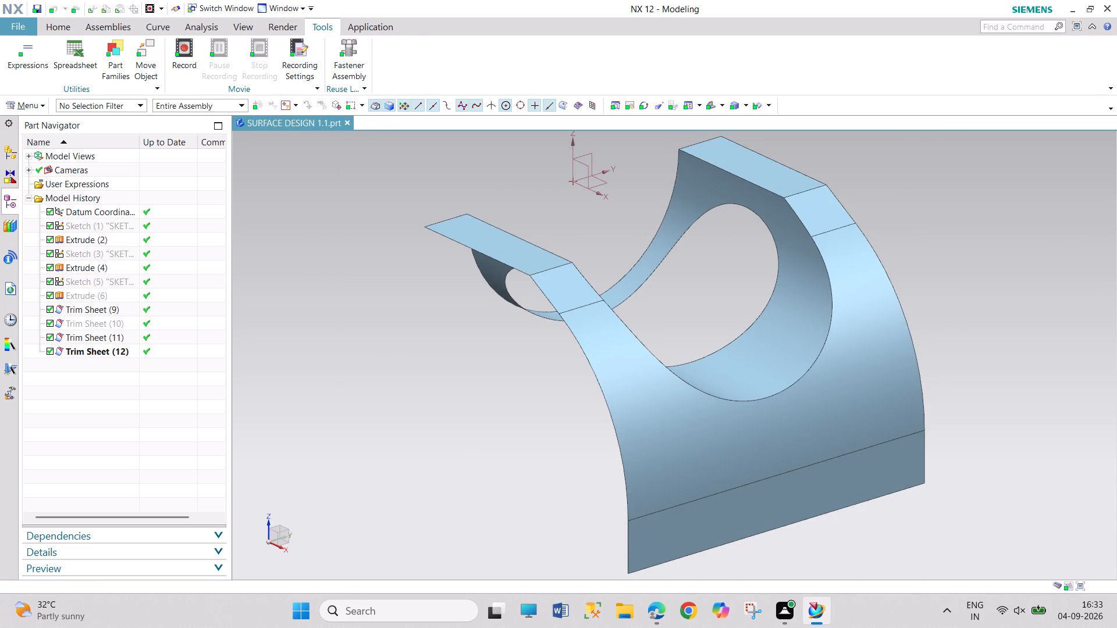
Save the SURFACE DESIGN 1.1 part file again.
click(63, 31)
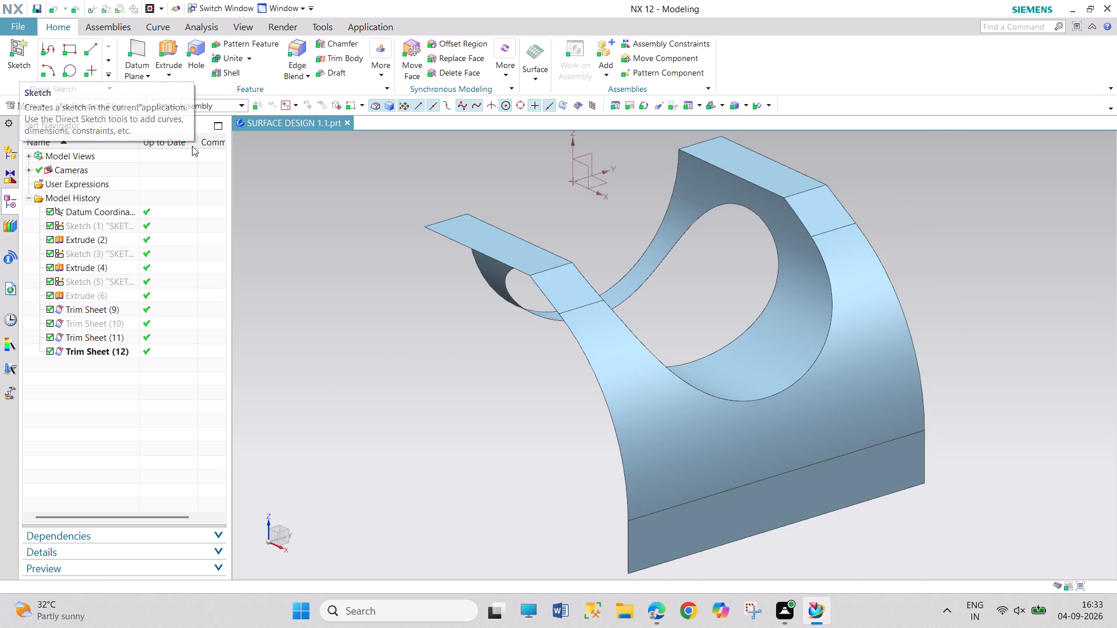
drag(257, 181, 323, 501)
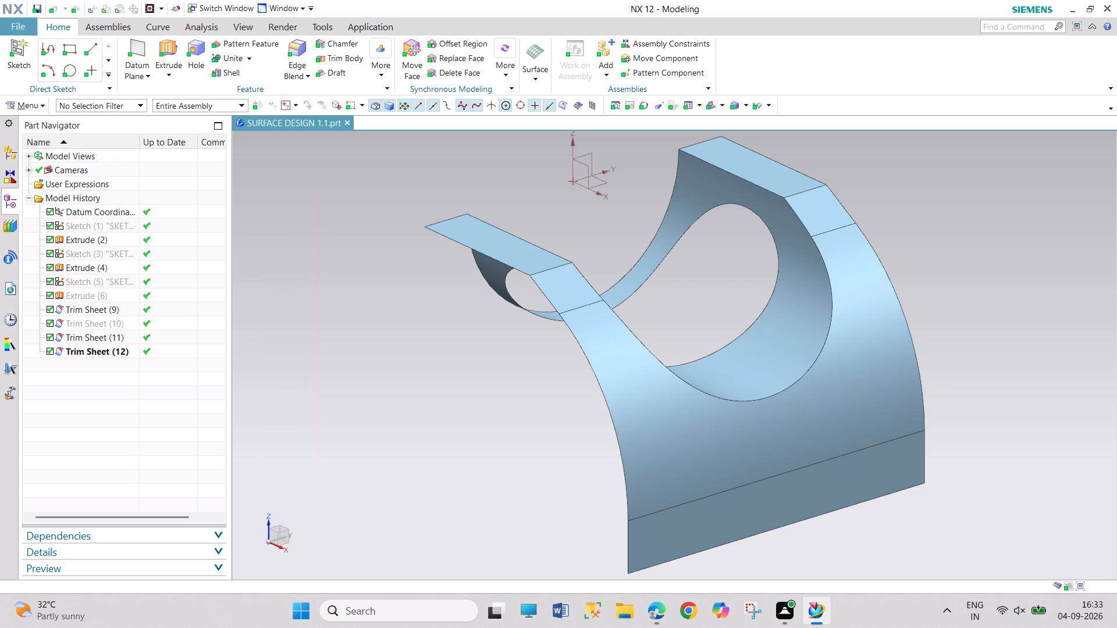
key(ctrl+s)
click(160, 10)
click(35, 9)
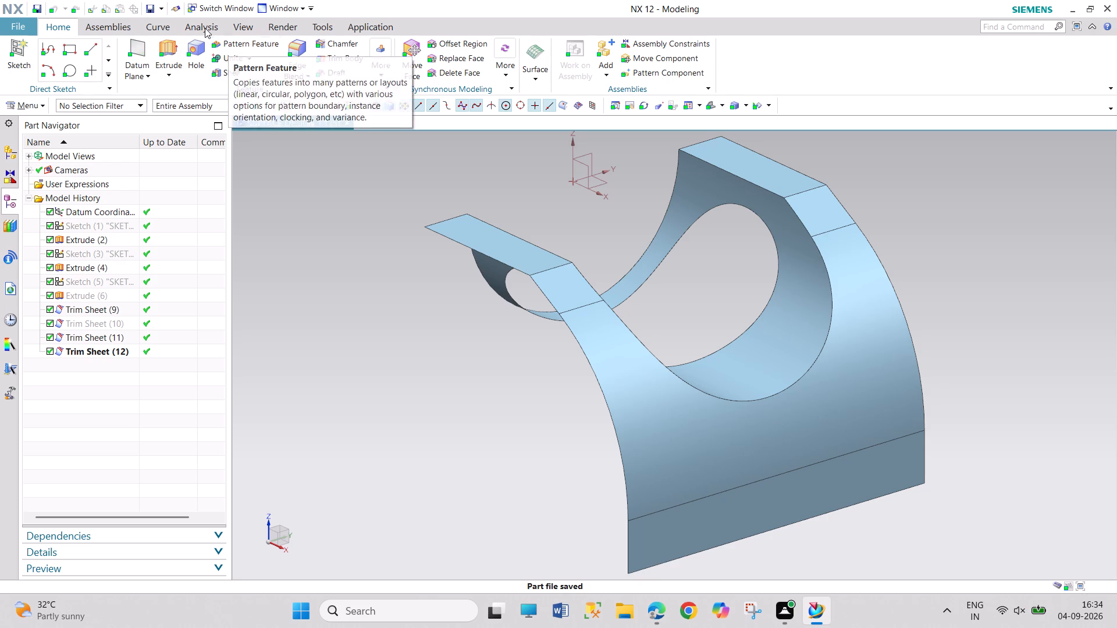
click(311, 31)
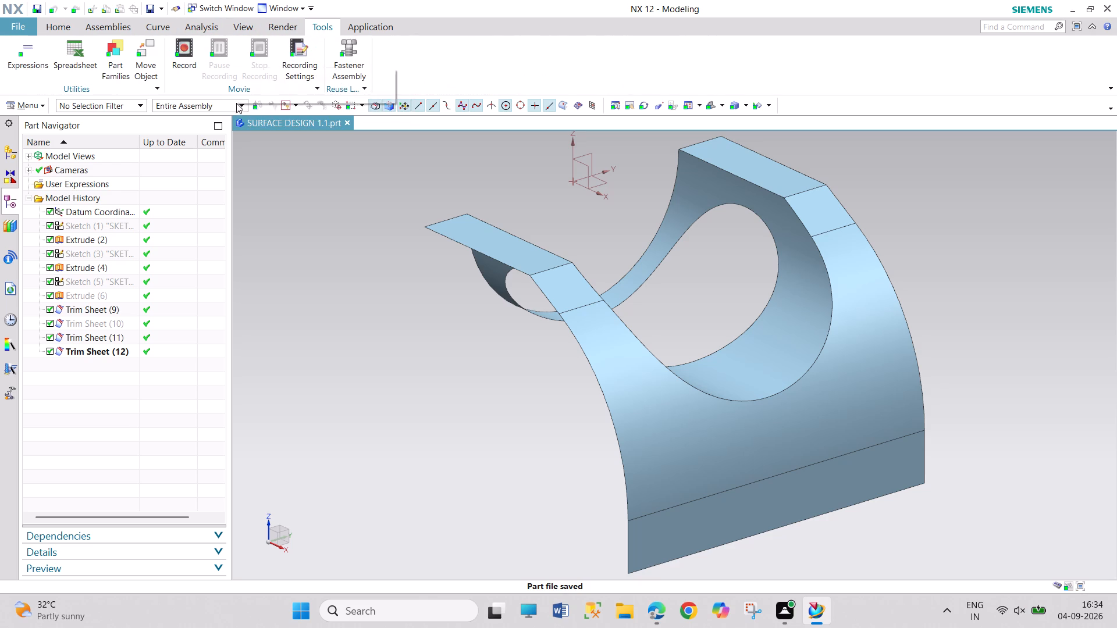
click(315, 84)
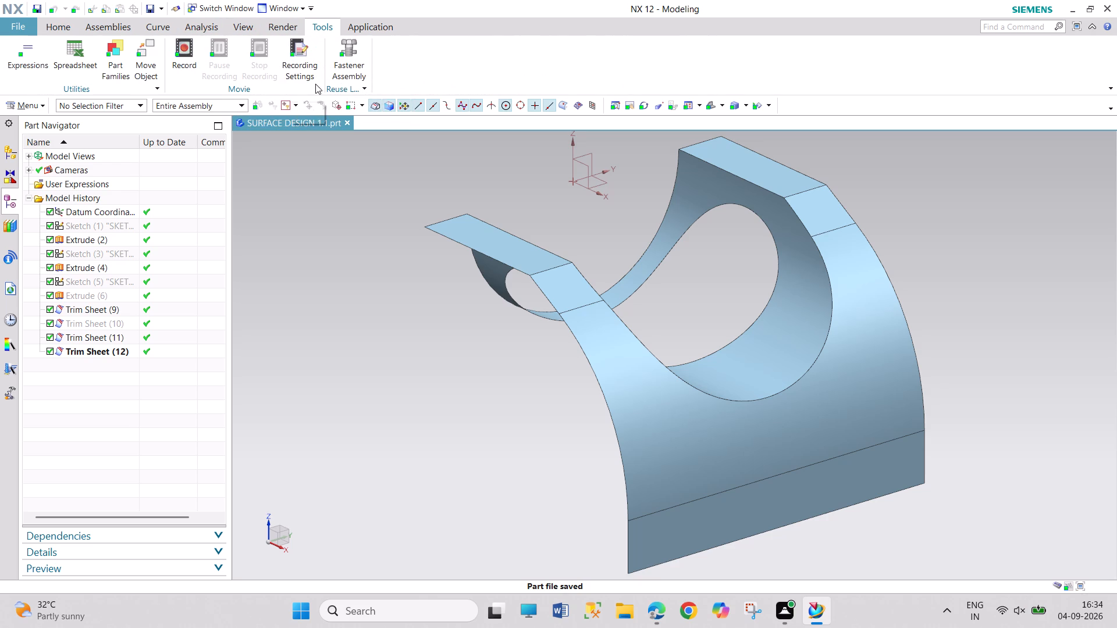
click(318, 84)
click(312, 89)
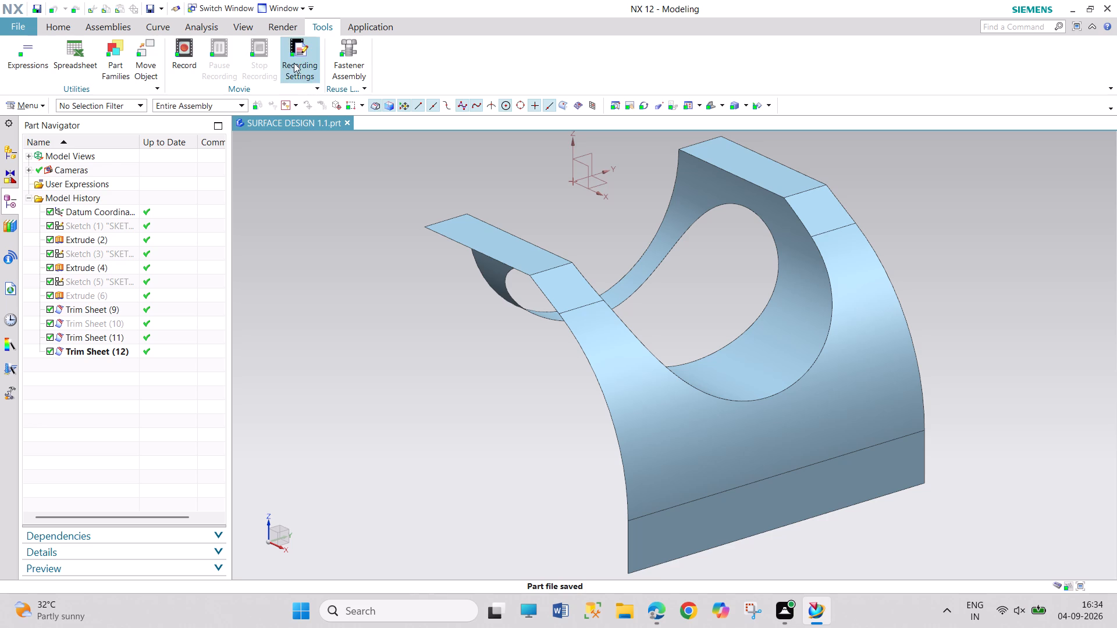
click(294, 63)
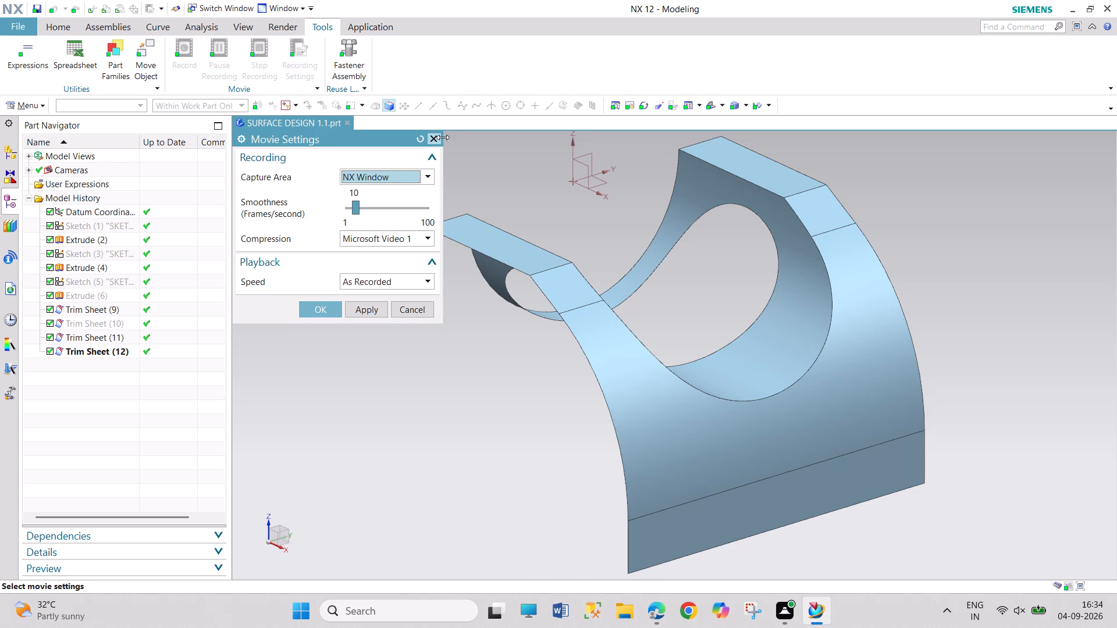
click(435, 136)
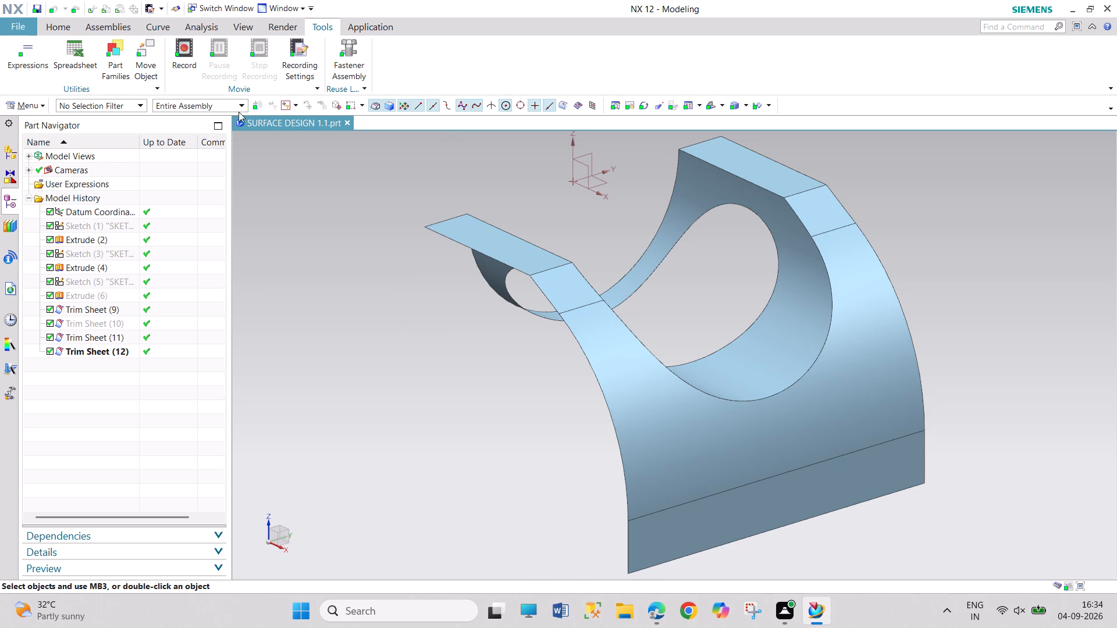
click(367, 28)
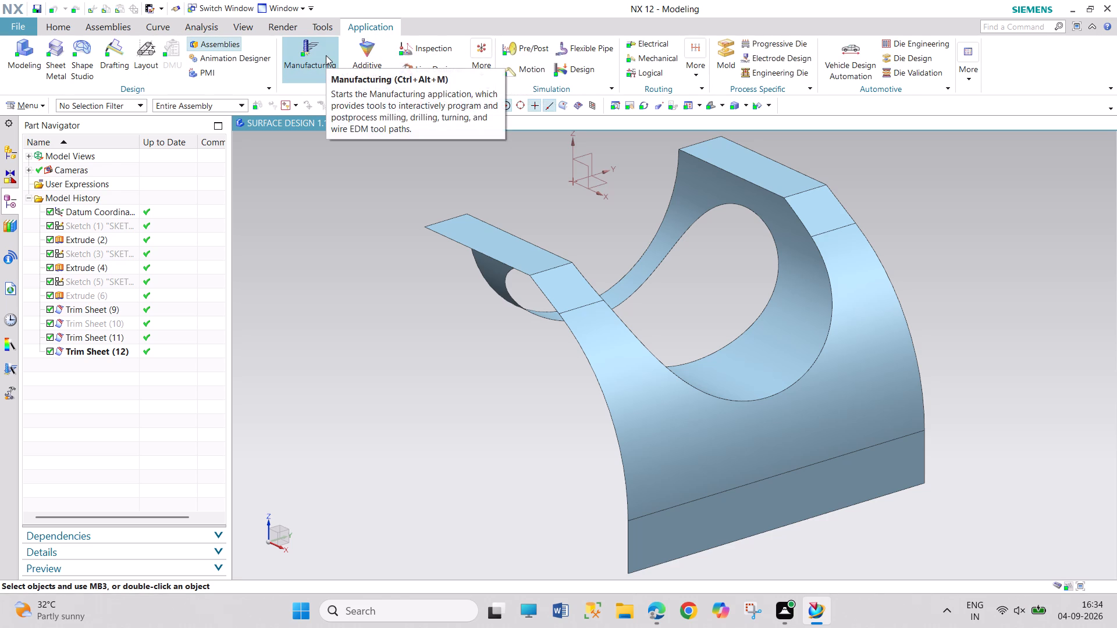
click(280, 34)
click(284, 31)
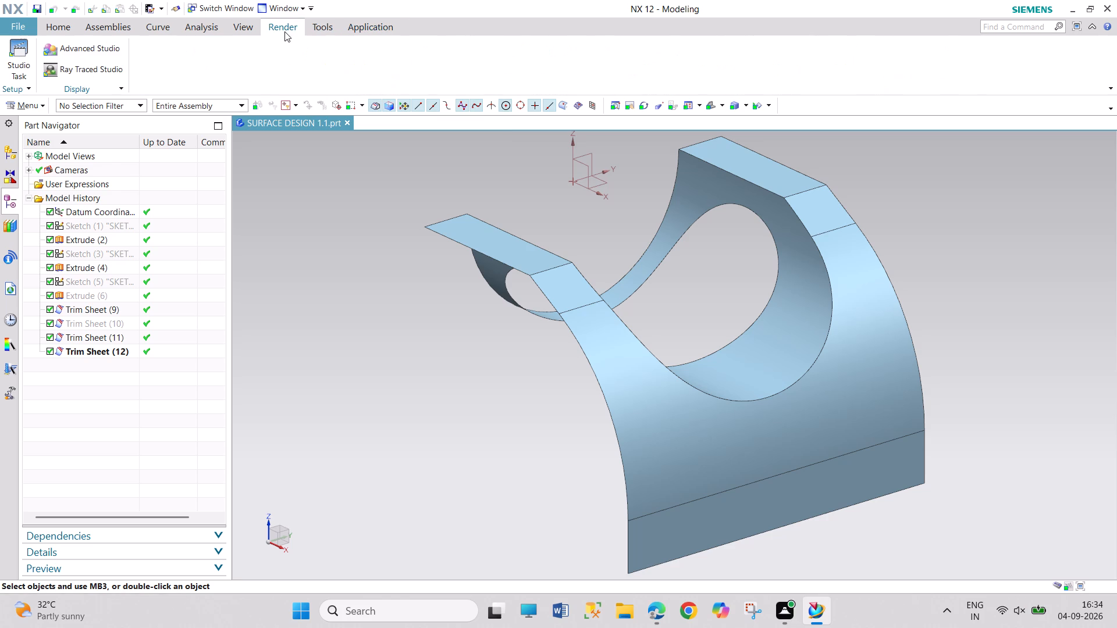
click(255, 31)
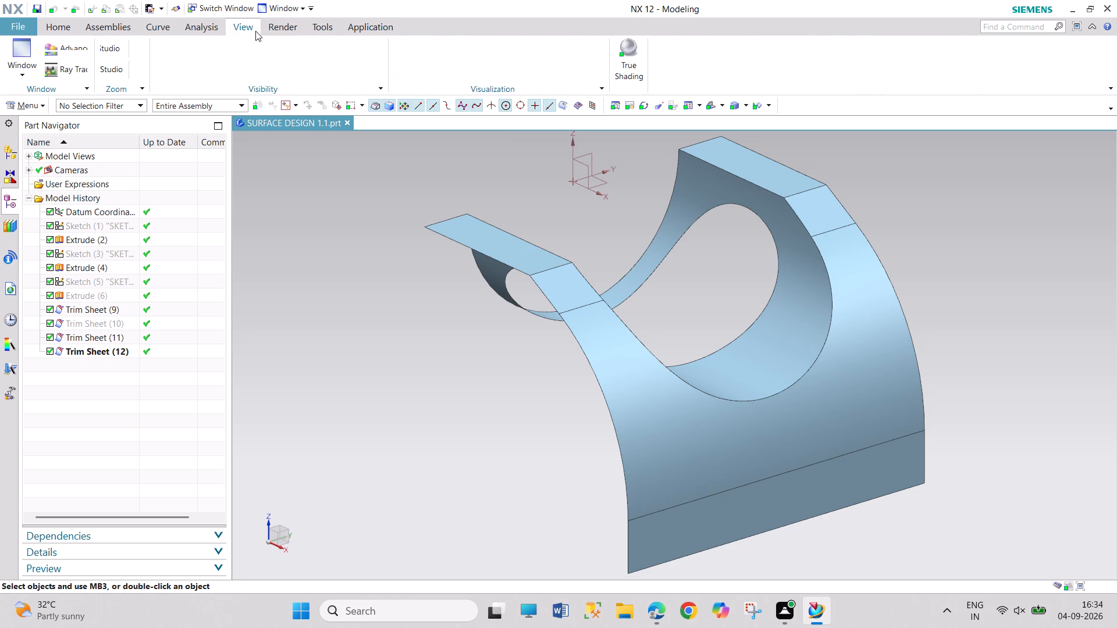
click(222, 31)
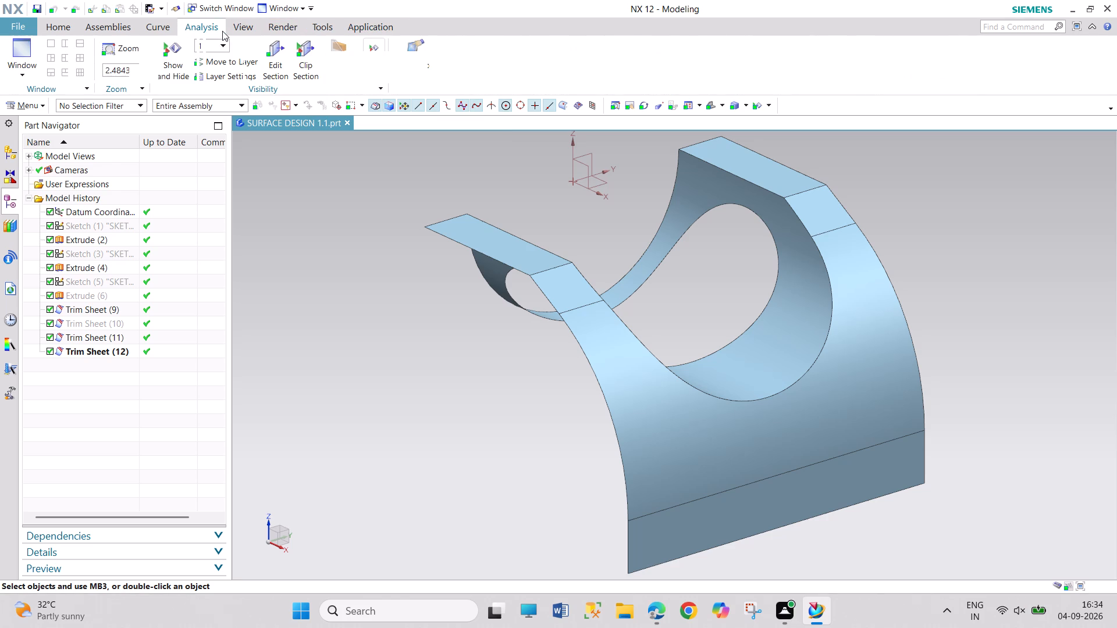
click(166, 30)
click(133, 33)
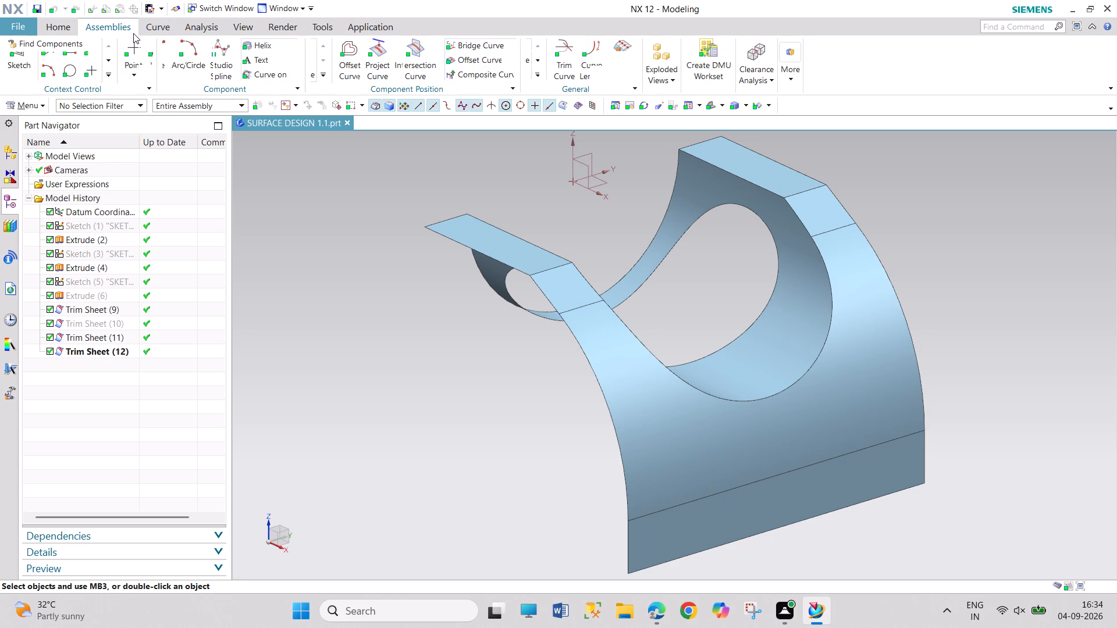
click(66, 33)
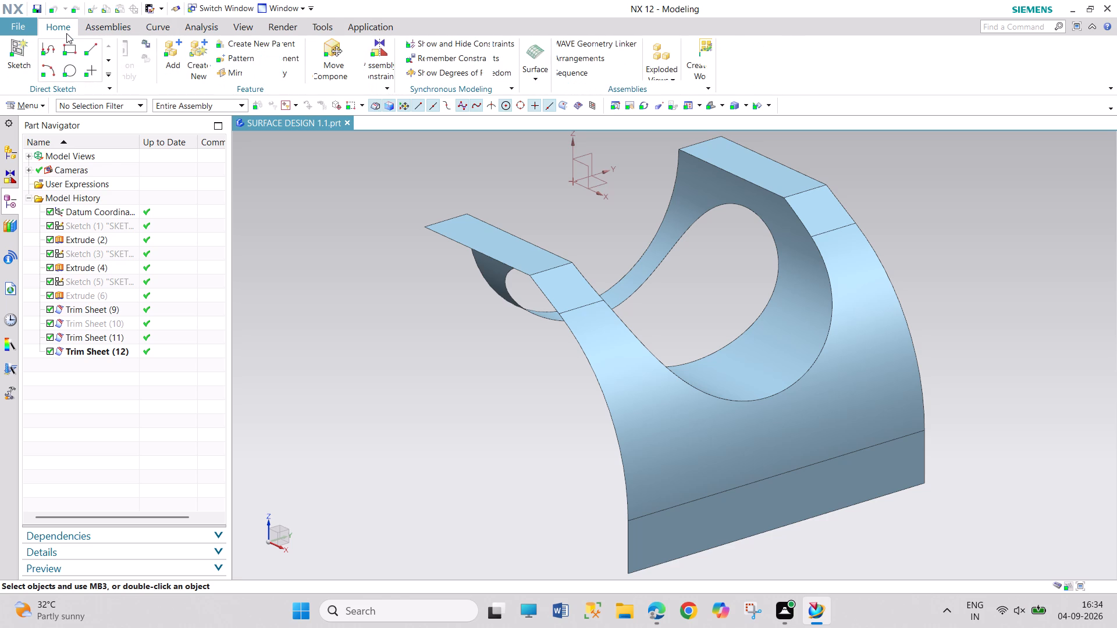
Exit NX with the finished part saved.
click(30, 33)
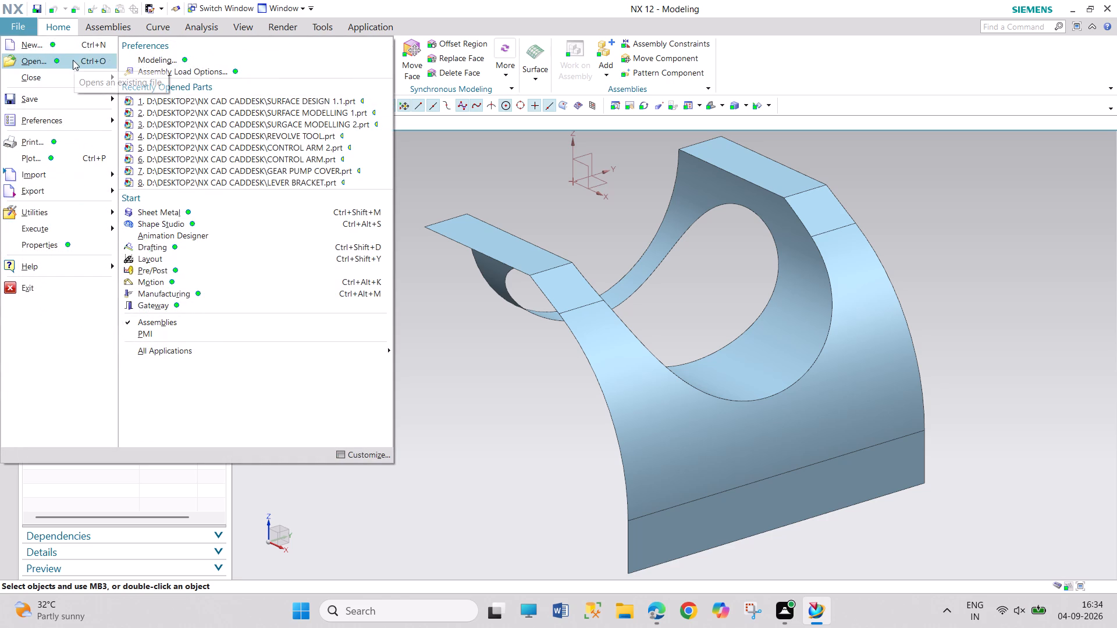
click(74, 290)
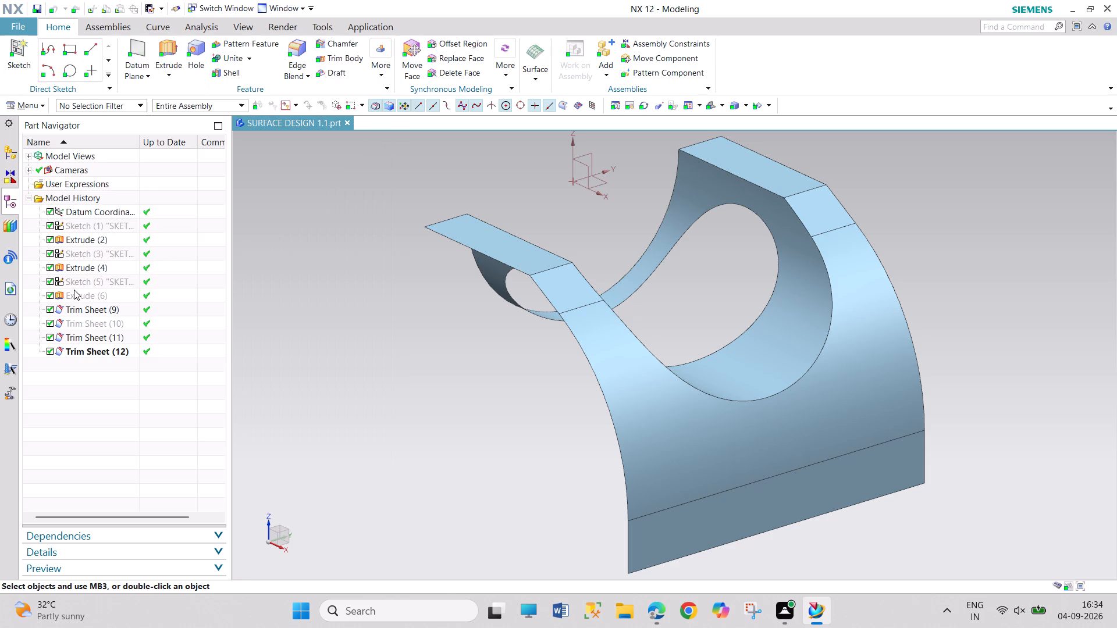
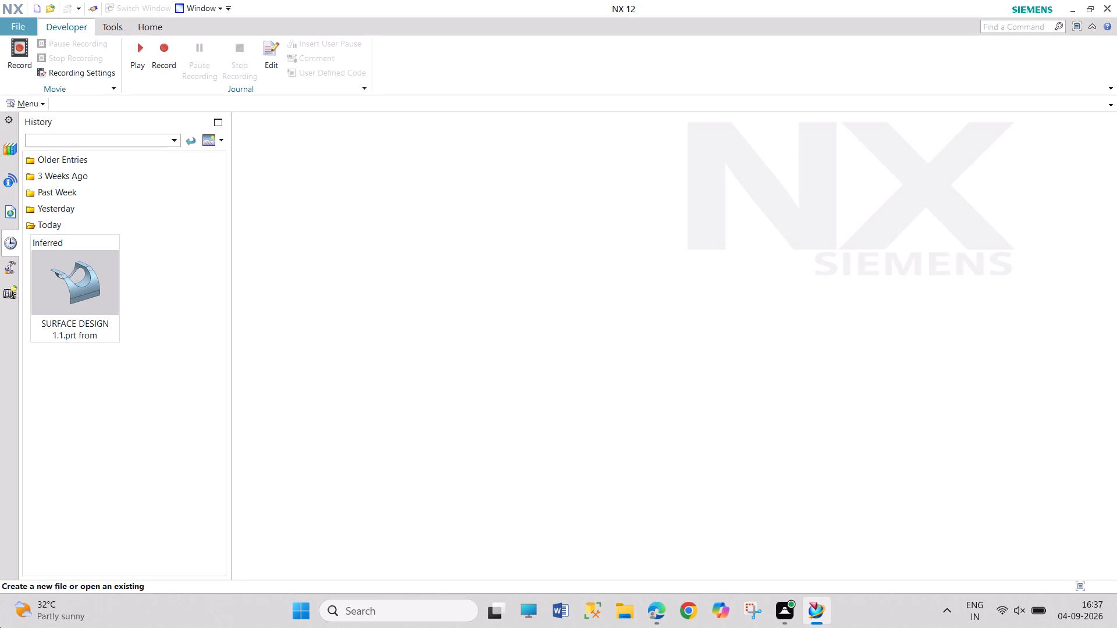
Reopen the SURFACE DESIGN 1.1 part file from today's history.
double_click(70, 298)
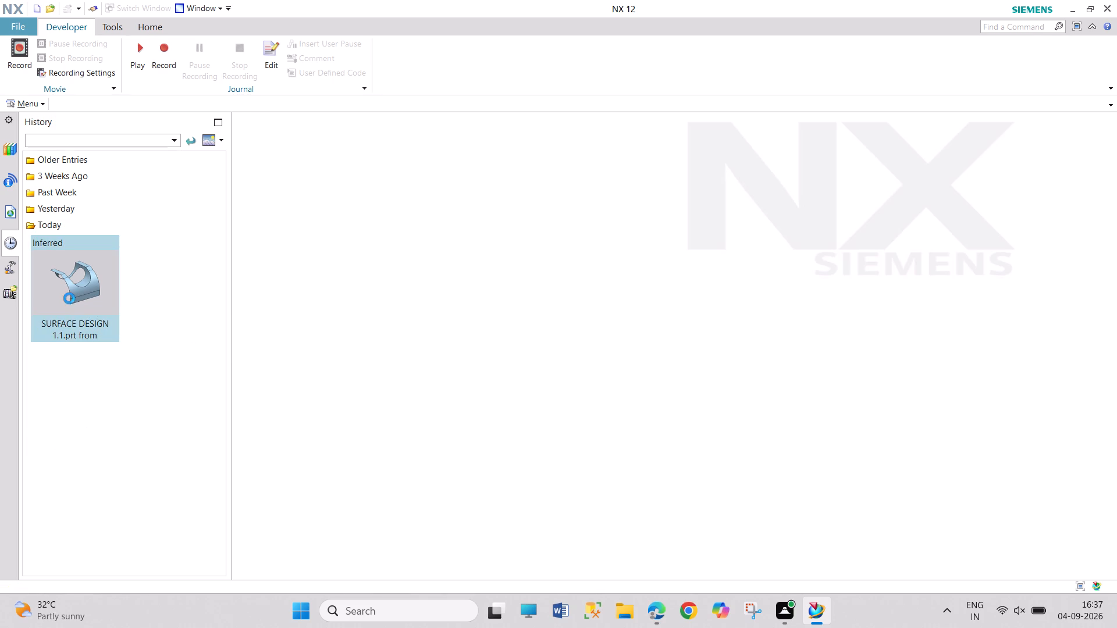
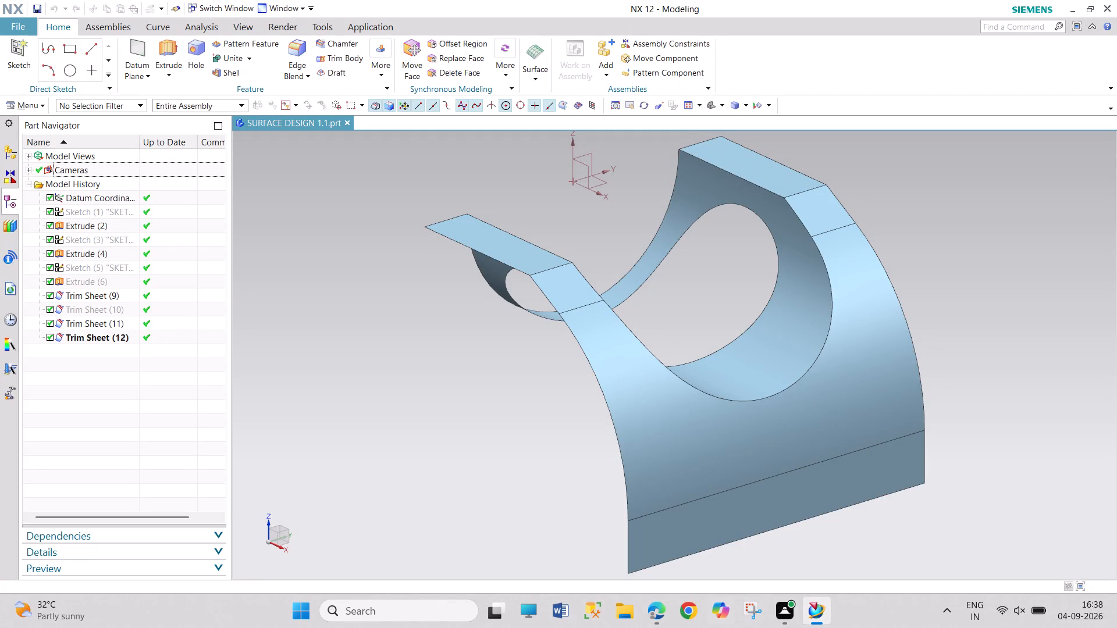
Delete the Trim Sheet (12) and Trim Sheet (11) features from the model history.
scroll(766, 401, up, 5)
scroll(899, 303, up, 3)
scroll(899, 301, down, 3)
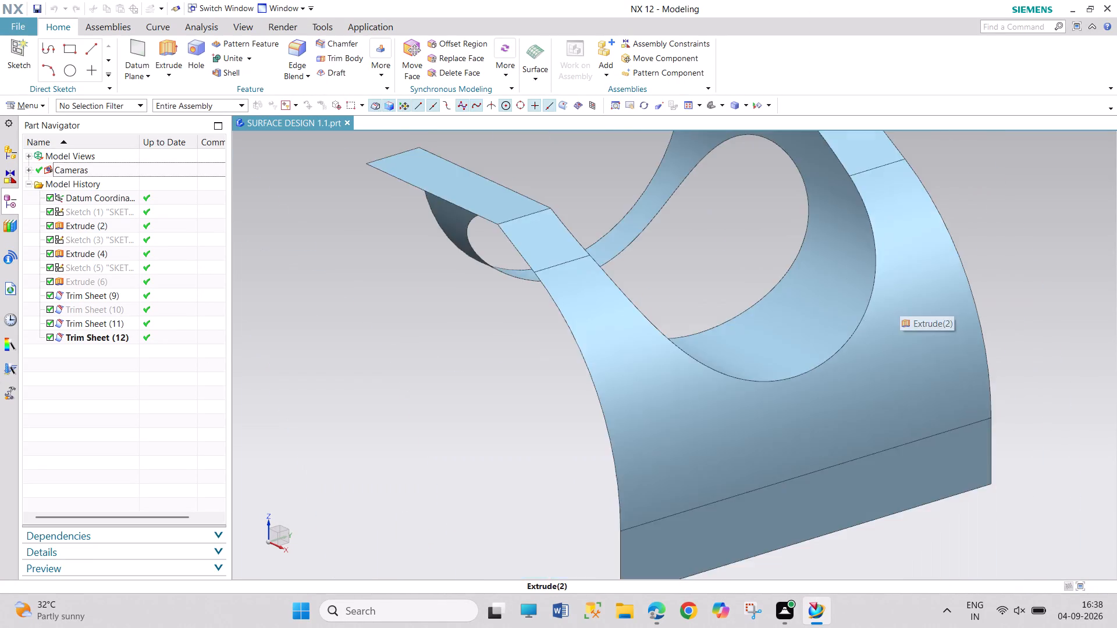
scroll(899, 300, down, 7)
right_click(99, 339)
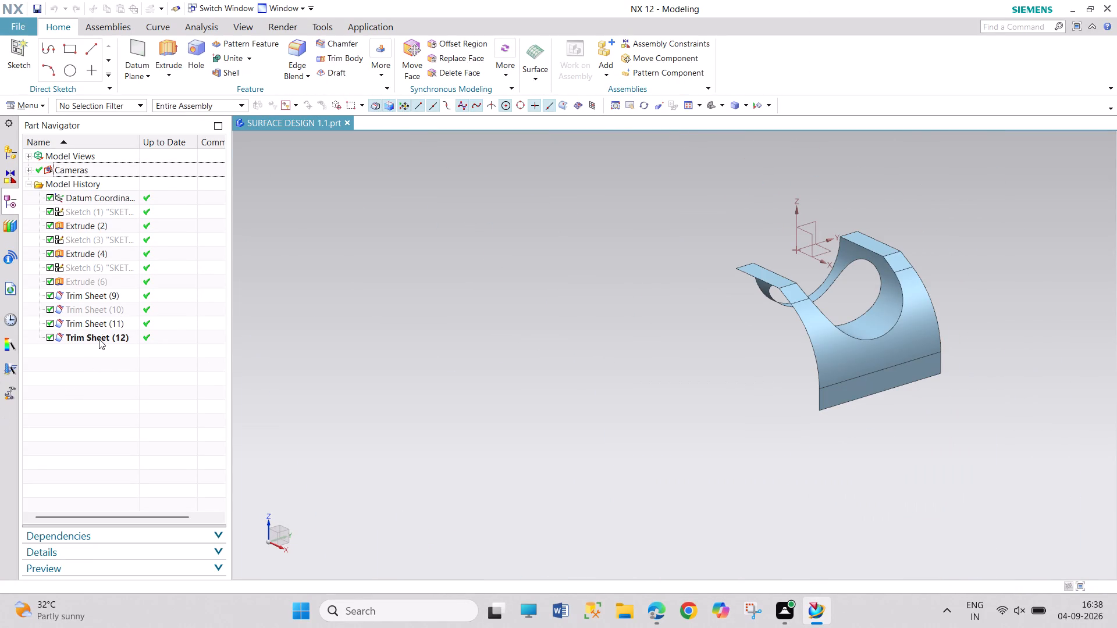
click(144, 270)
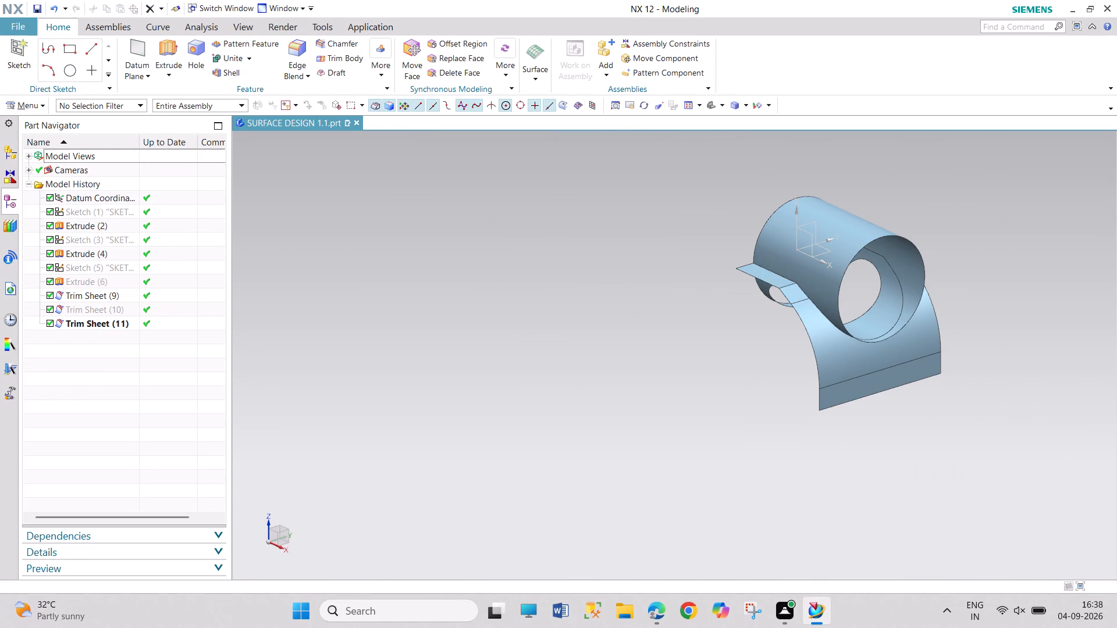
right_click(118, 321)
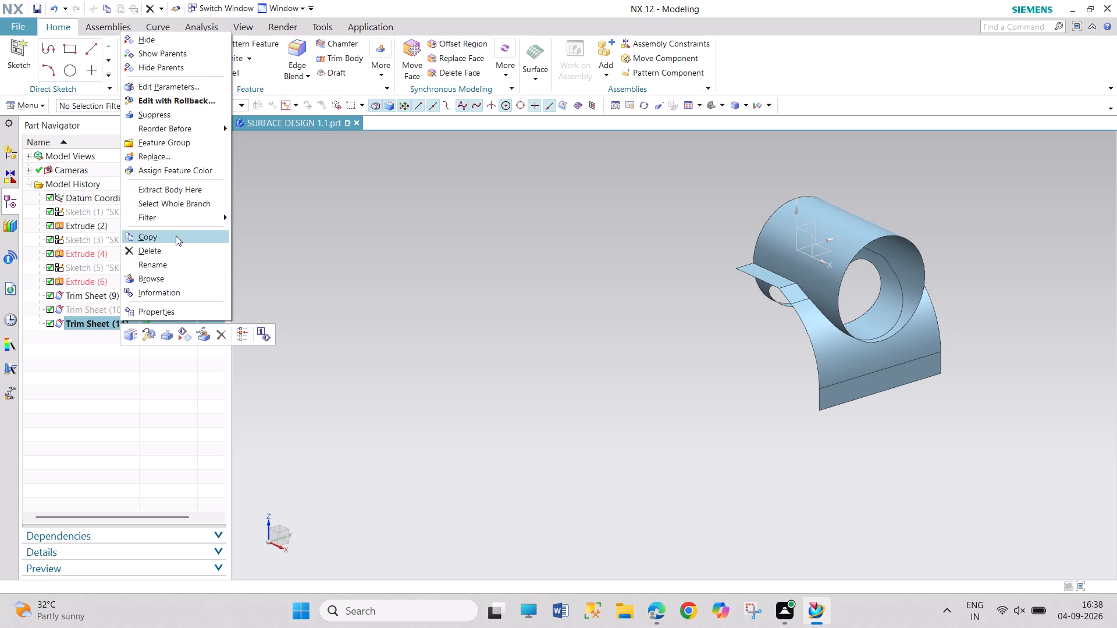
click(173, 248)
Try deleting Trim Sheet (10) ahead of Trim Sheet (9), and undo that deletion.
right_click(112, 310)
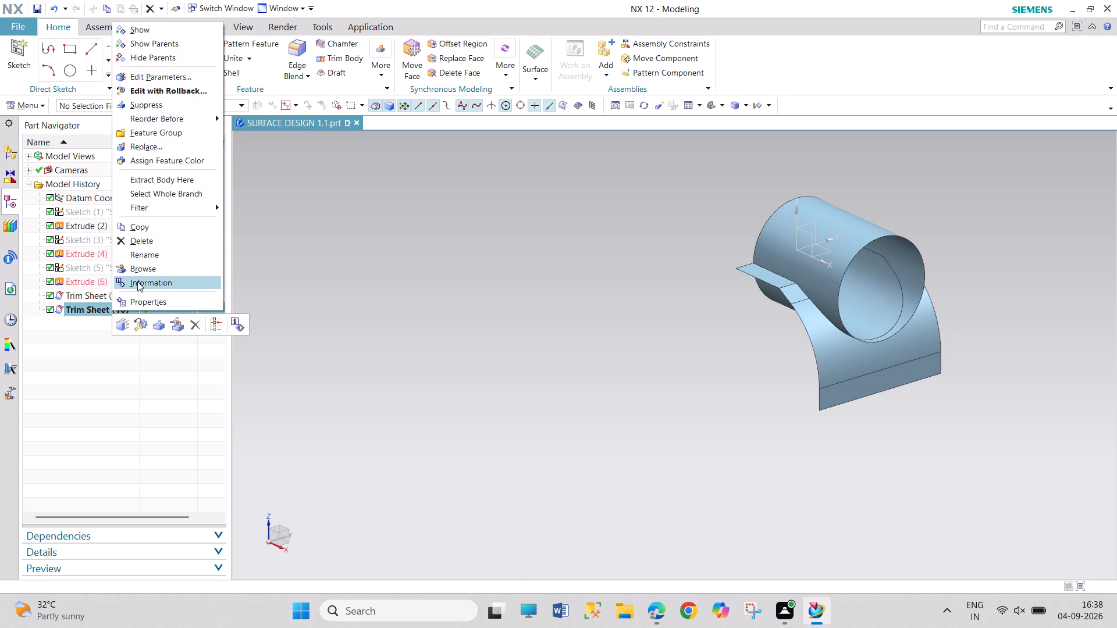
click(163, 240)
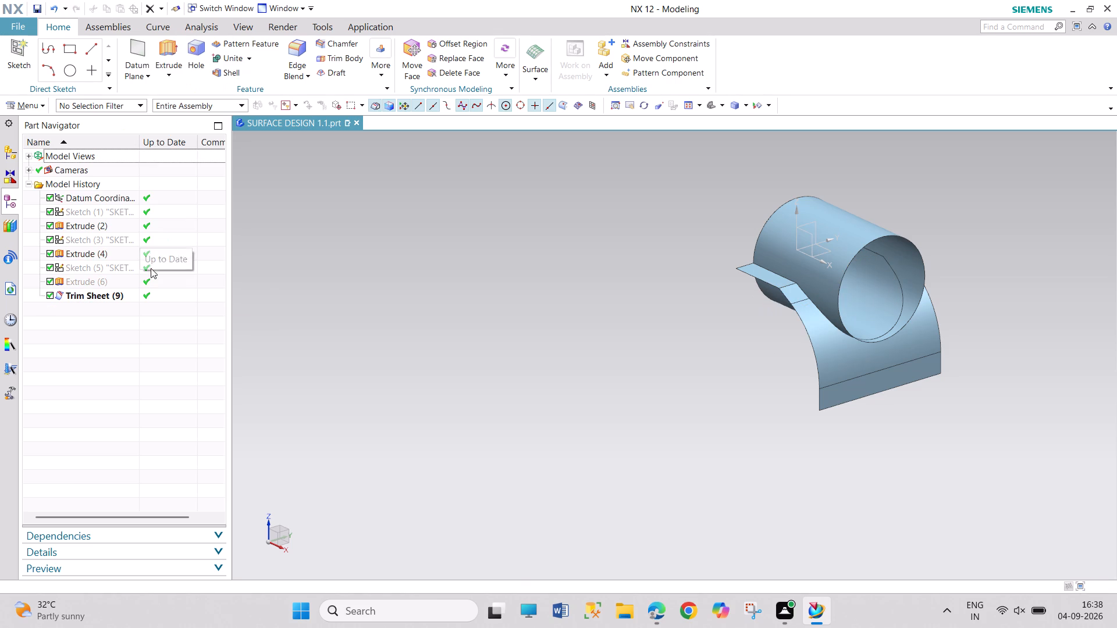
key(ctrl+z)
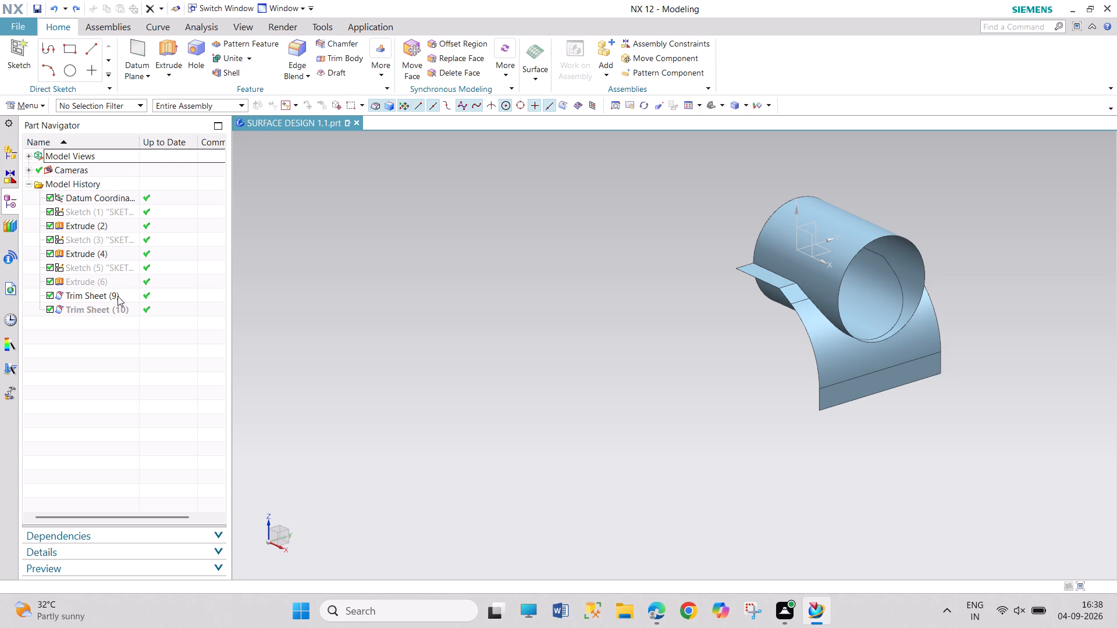
Delete the Trim Sheet (9) and Trim Sheet (10) features from the model history.
right_click(118, 296)
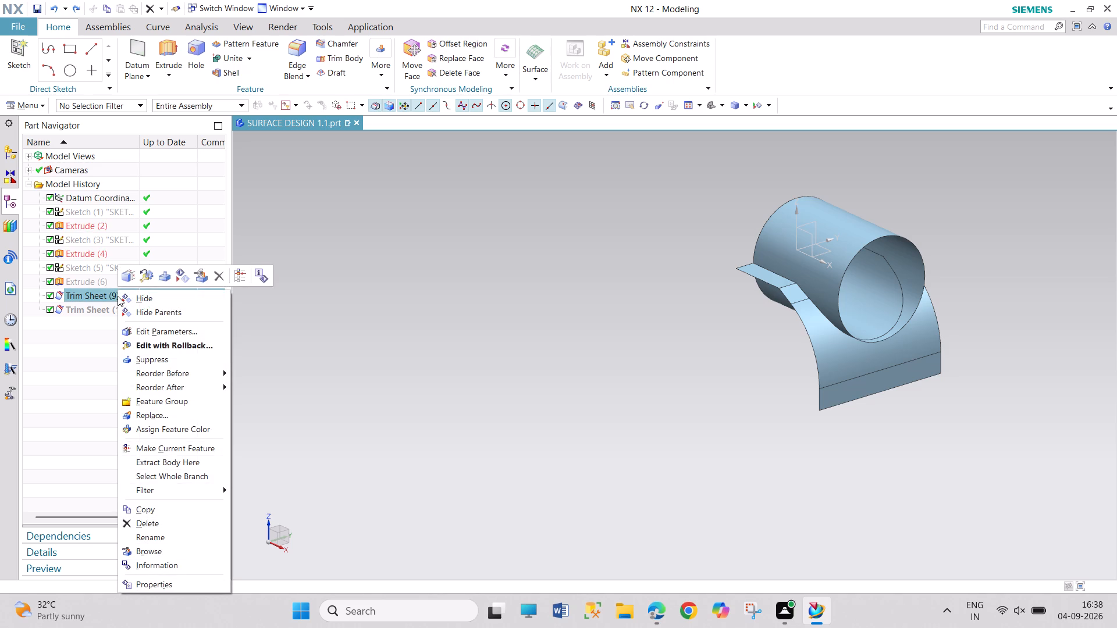
click(158, 528)
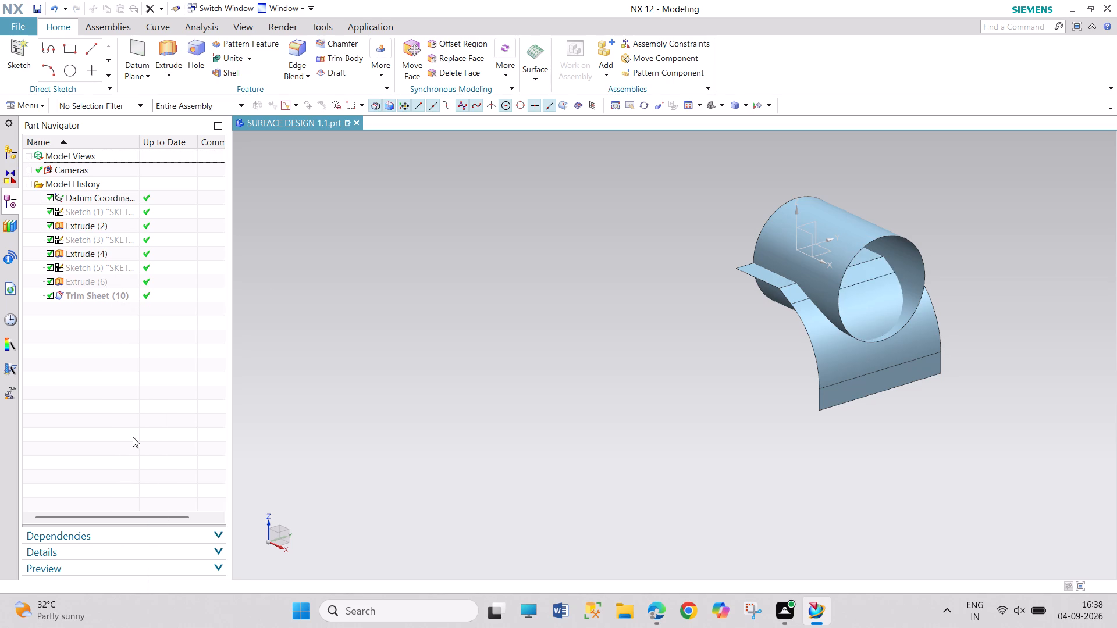
right_click(104, 296)
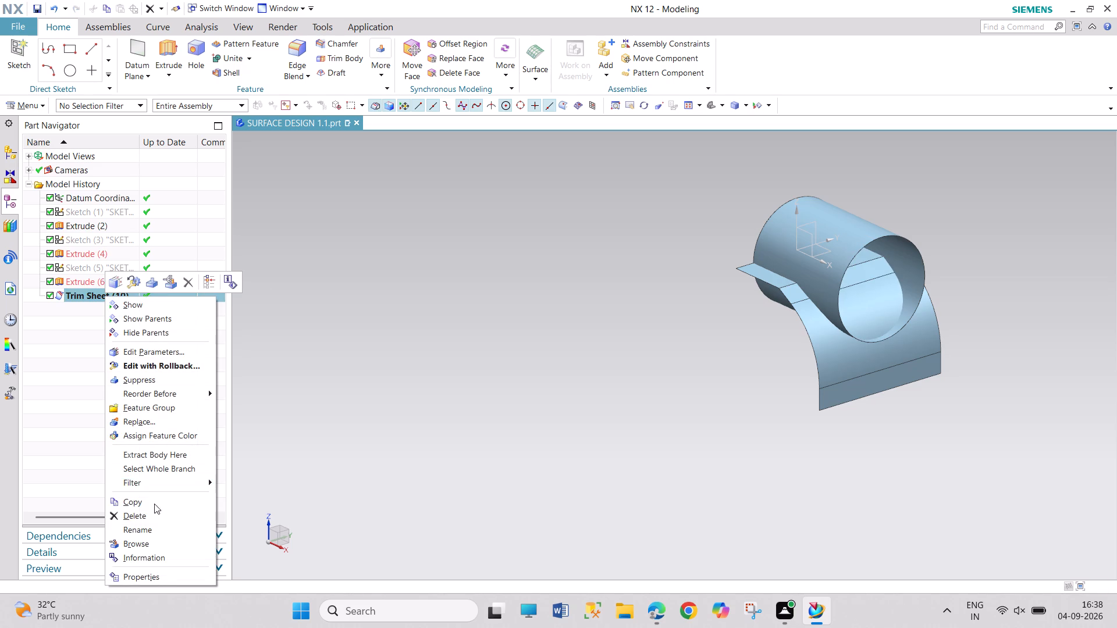
click(154, 509)
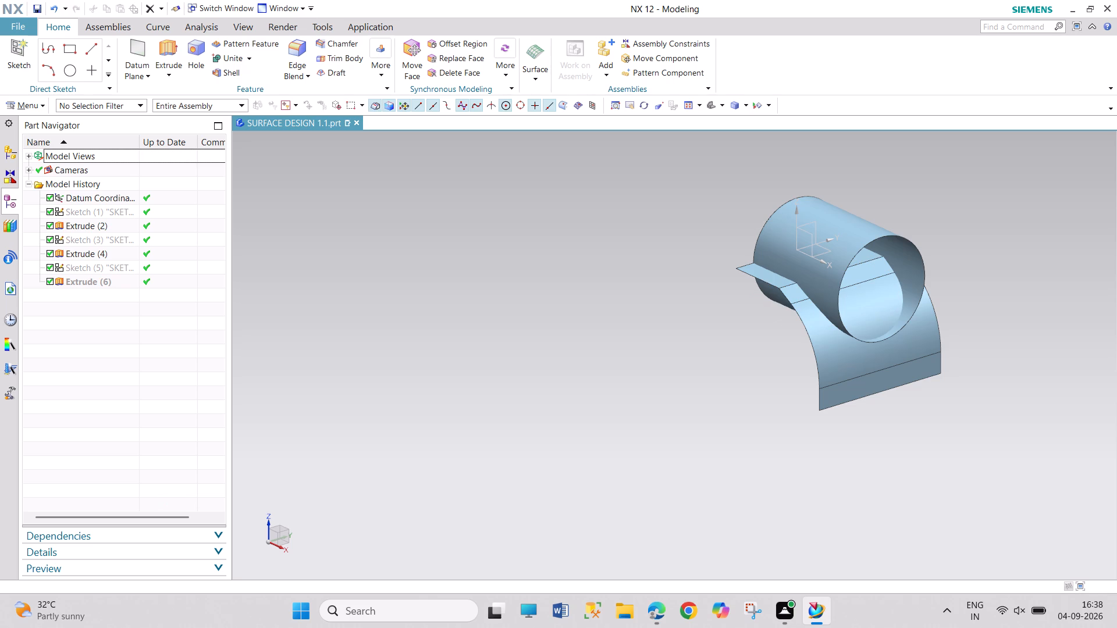
Save the SURFACE DESIGN 1.1 part with its trim features removed.
scroll(639, 367, down, 1)
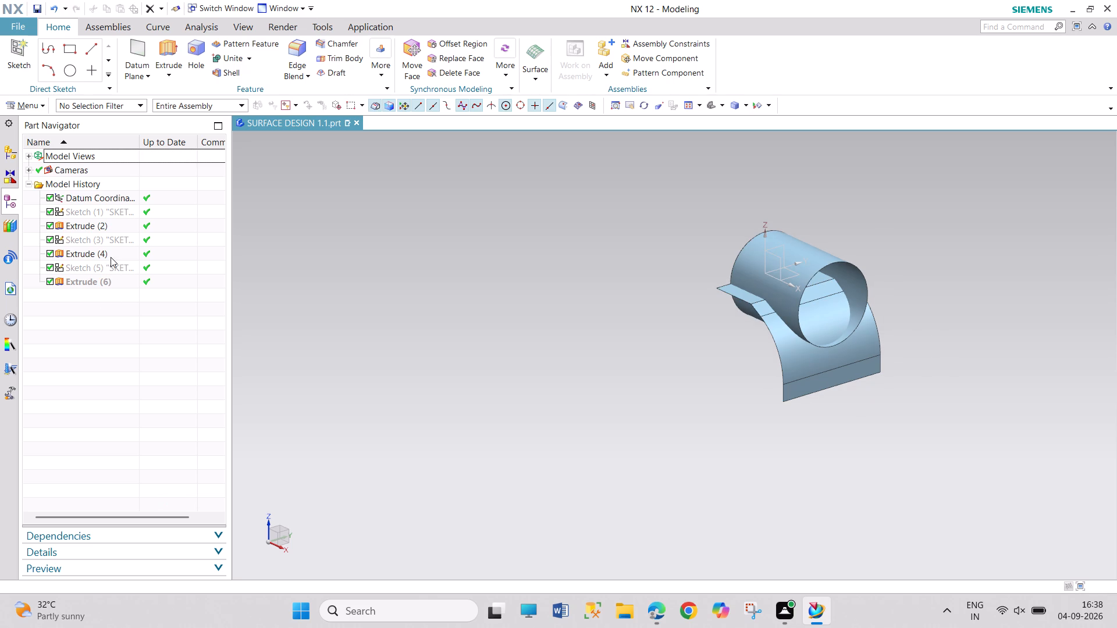
click(120, 281)
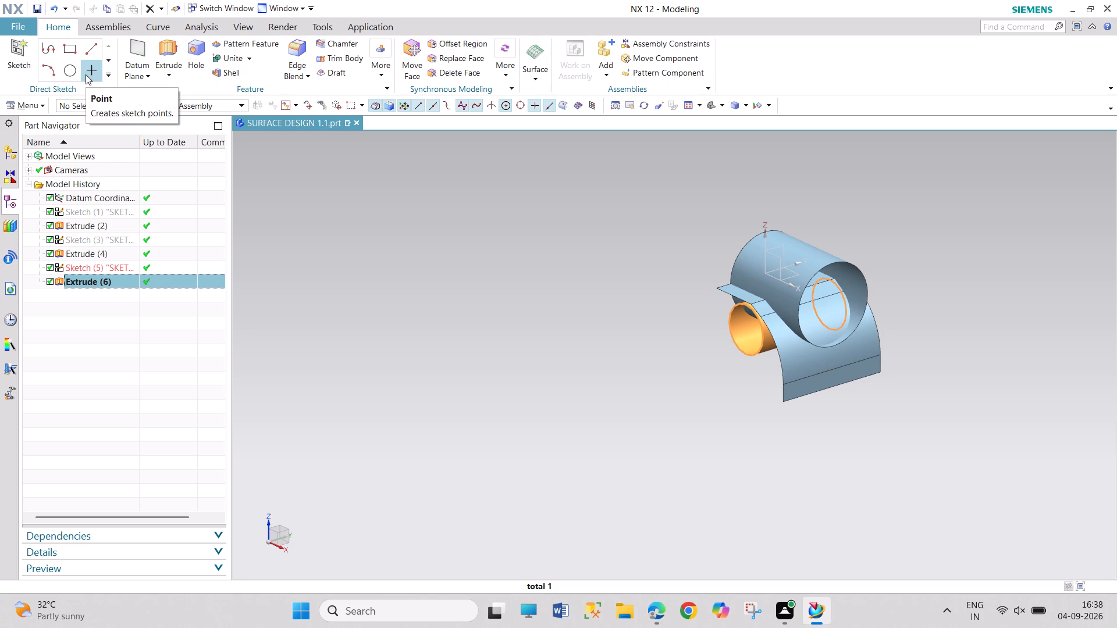
key(ctrl+s)
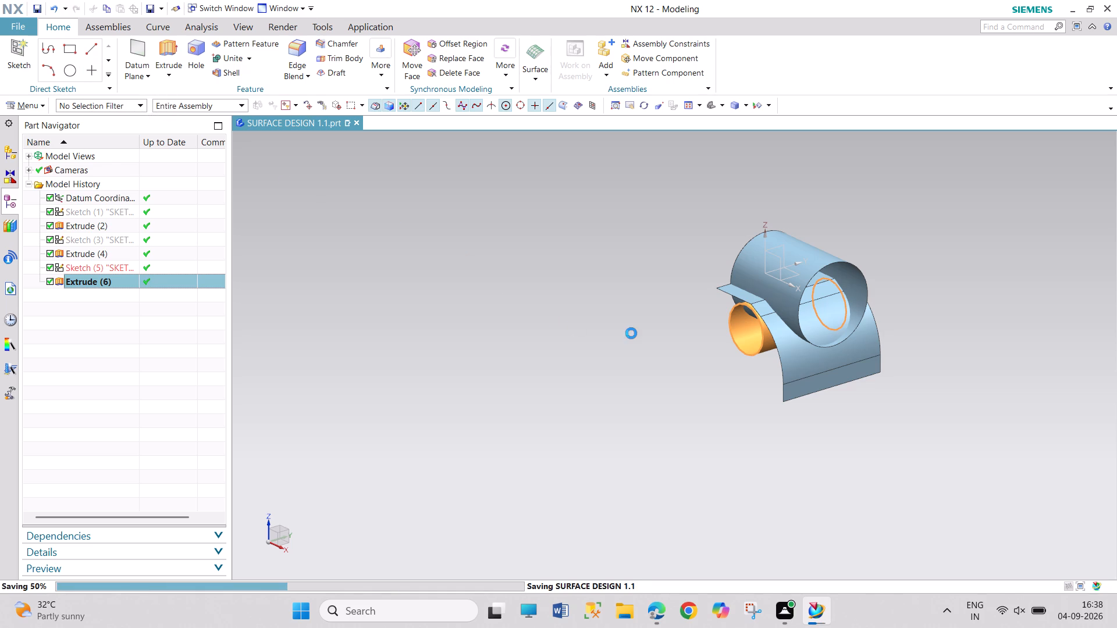
Show the hidden Extrude (6) cylinder along with Sketch (5), Sketch (3) and Sketch (1).
middle_drag(802, 386, 807, 391)
middle_drag(727, 367, 812, 393)
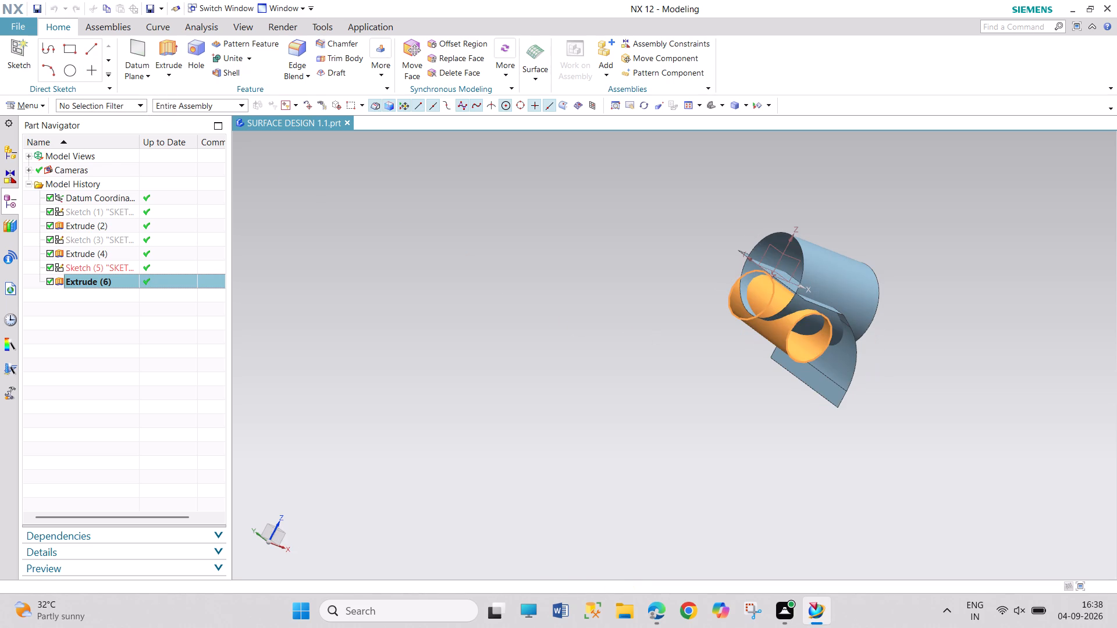
click(716, 414)
click(654, 355)
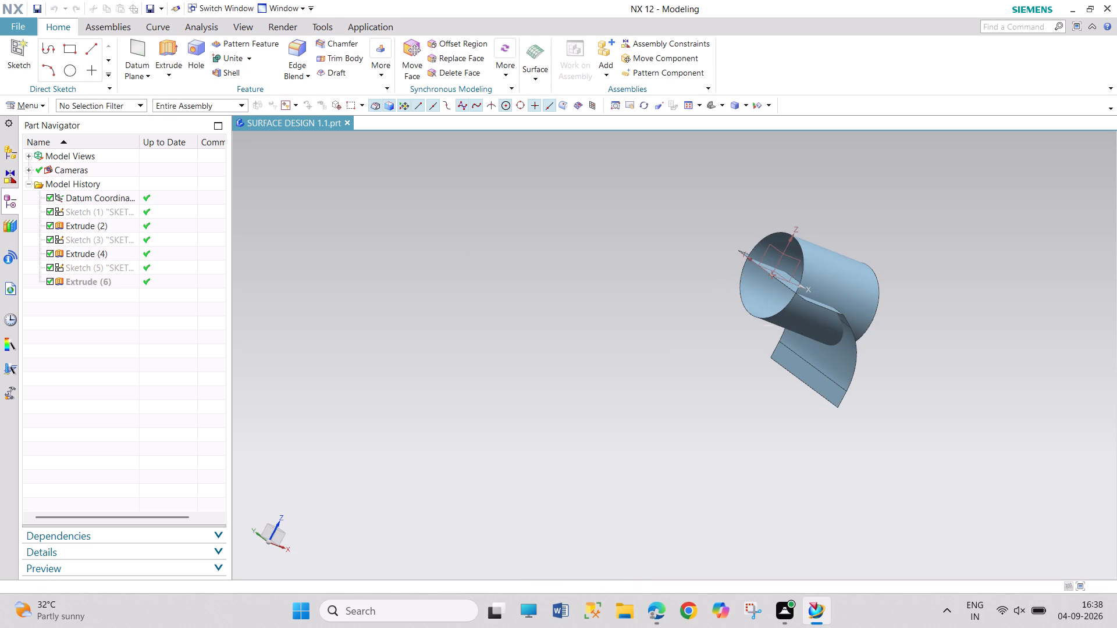
right_click(108, 279)
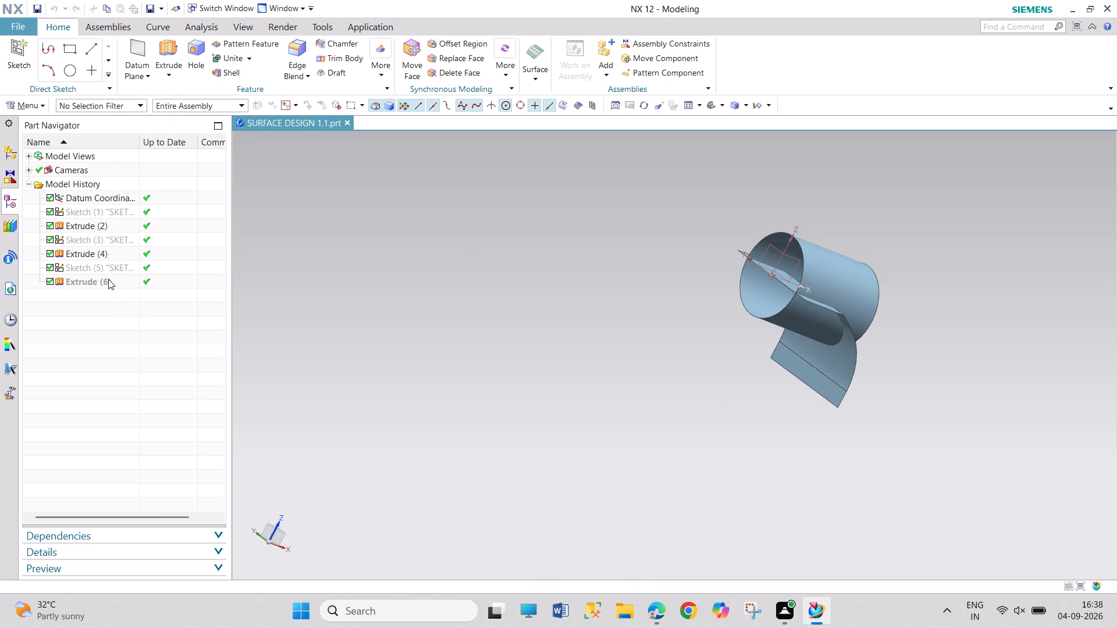
click(119, 284)
right_click(107, 268)
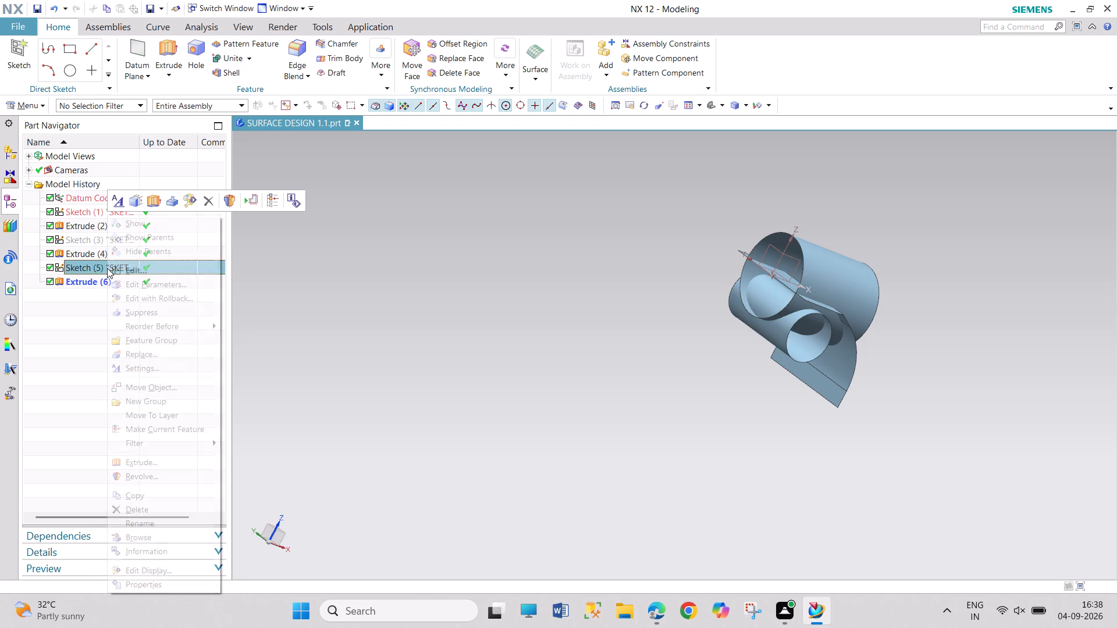
click(169, 218)
right_click(113, 235)
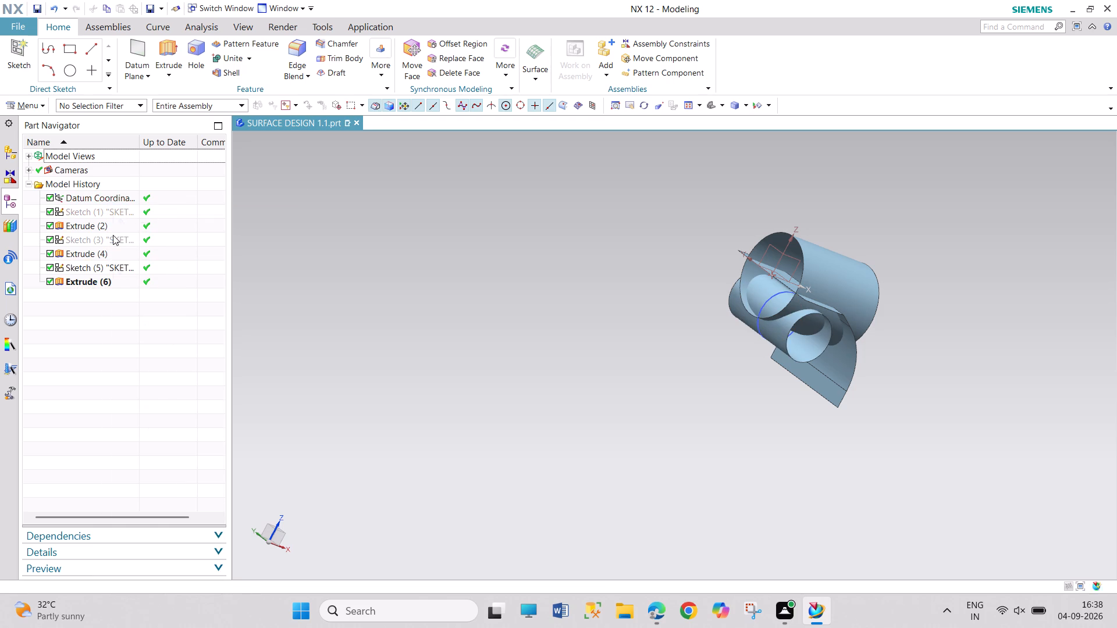
click(145, 225)
right_click(112, 210)
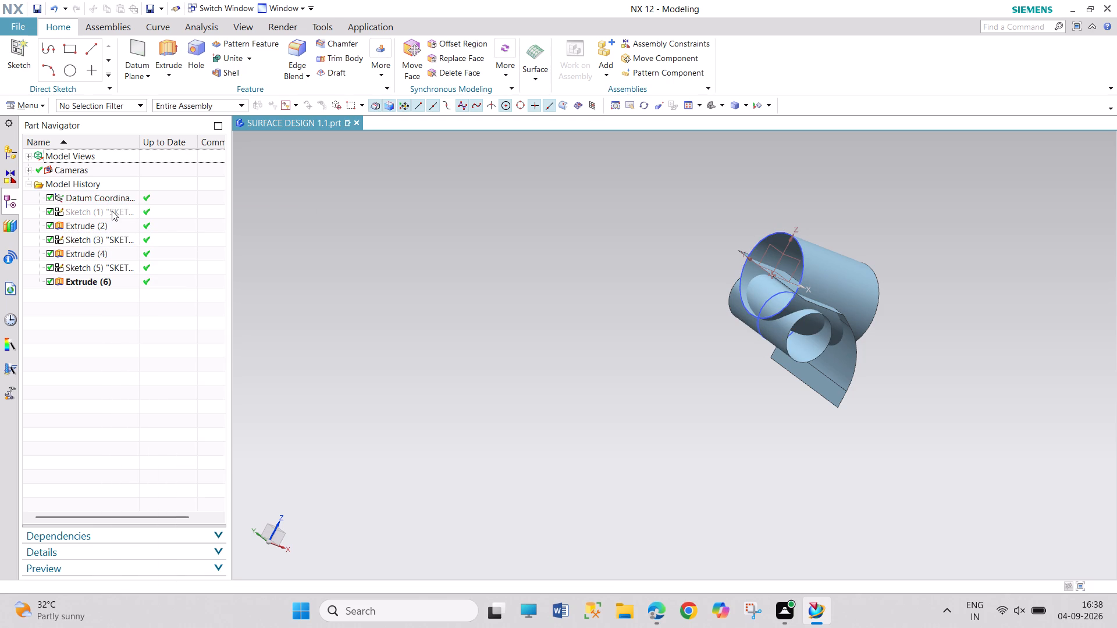
click(142, 220)
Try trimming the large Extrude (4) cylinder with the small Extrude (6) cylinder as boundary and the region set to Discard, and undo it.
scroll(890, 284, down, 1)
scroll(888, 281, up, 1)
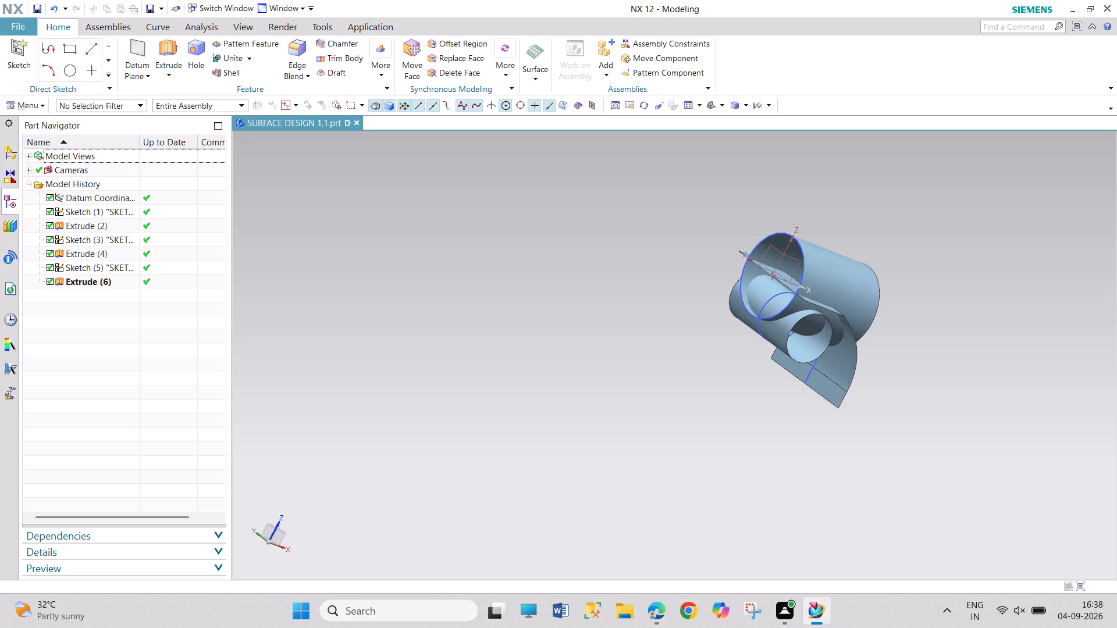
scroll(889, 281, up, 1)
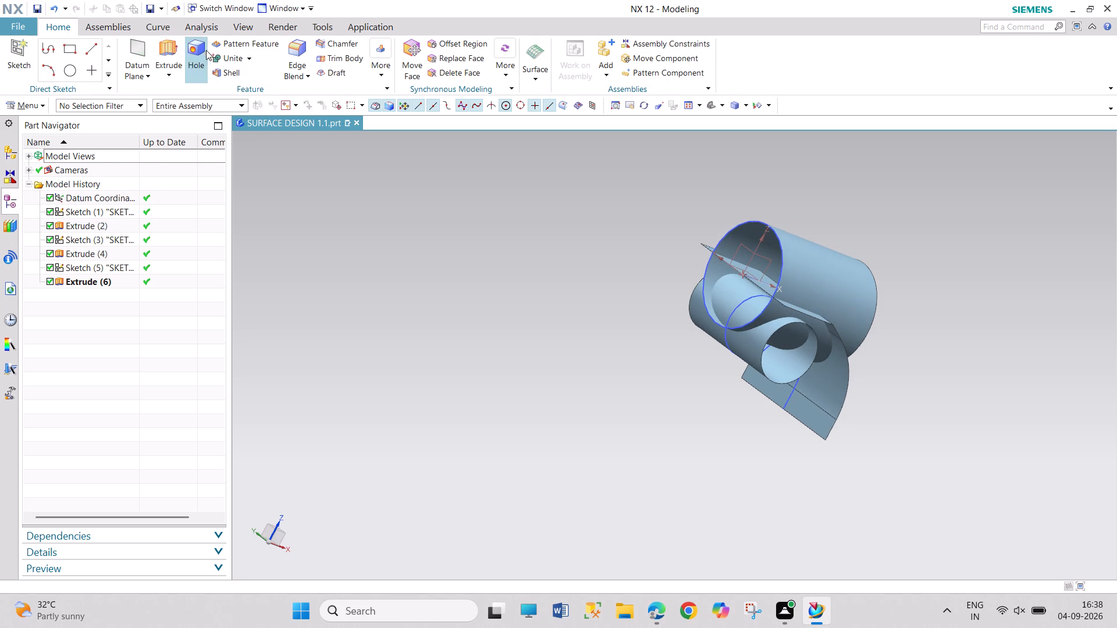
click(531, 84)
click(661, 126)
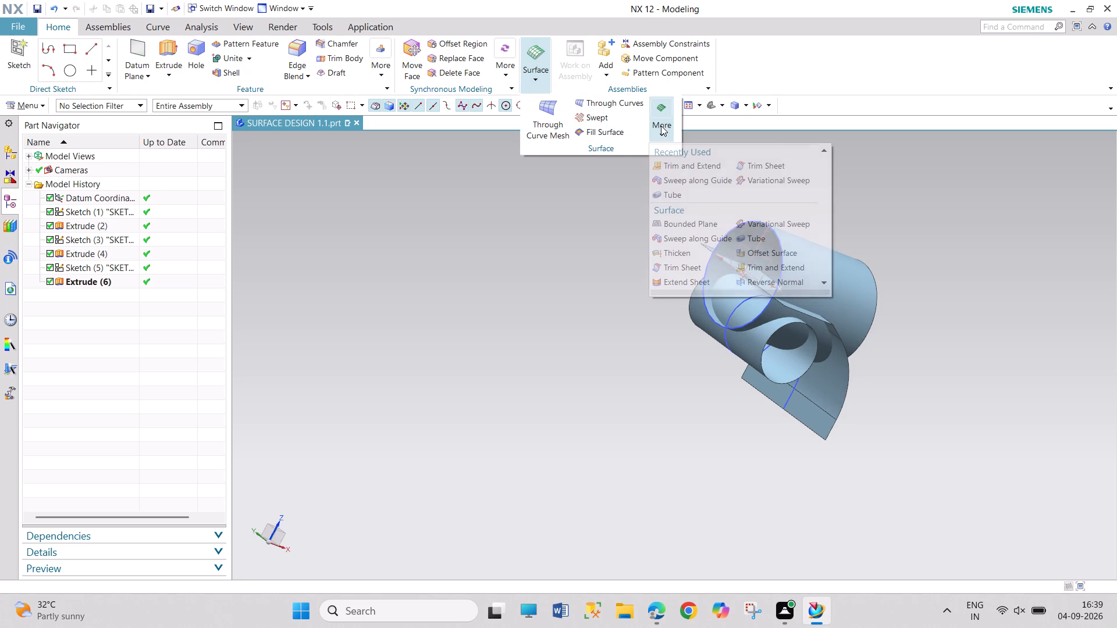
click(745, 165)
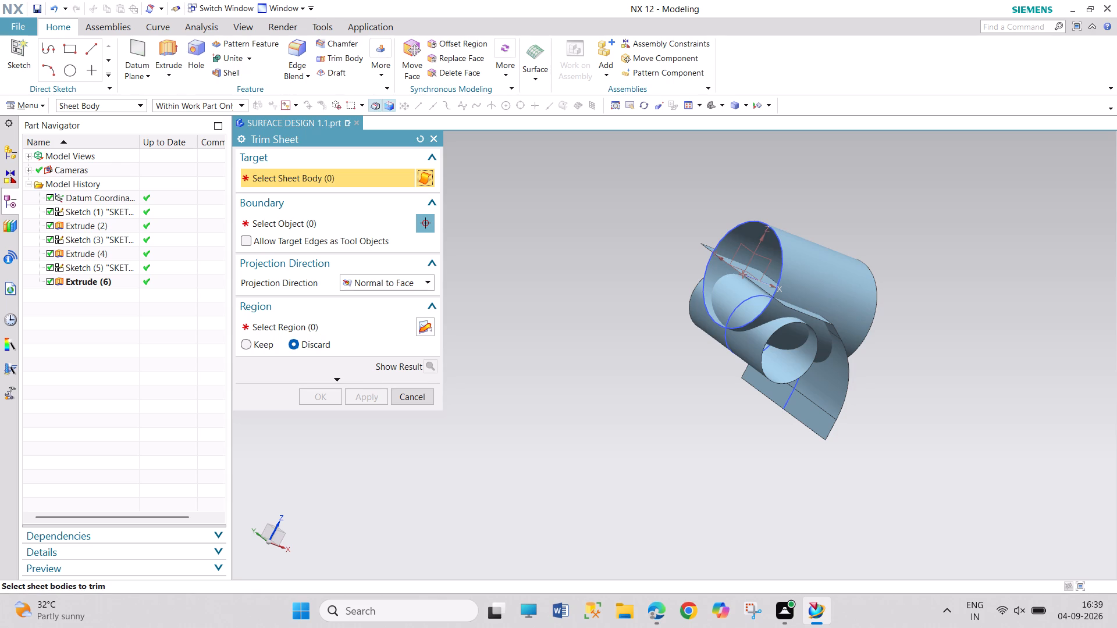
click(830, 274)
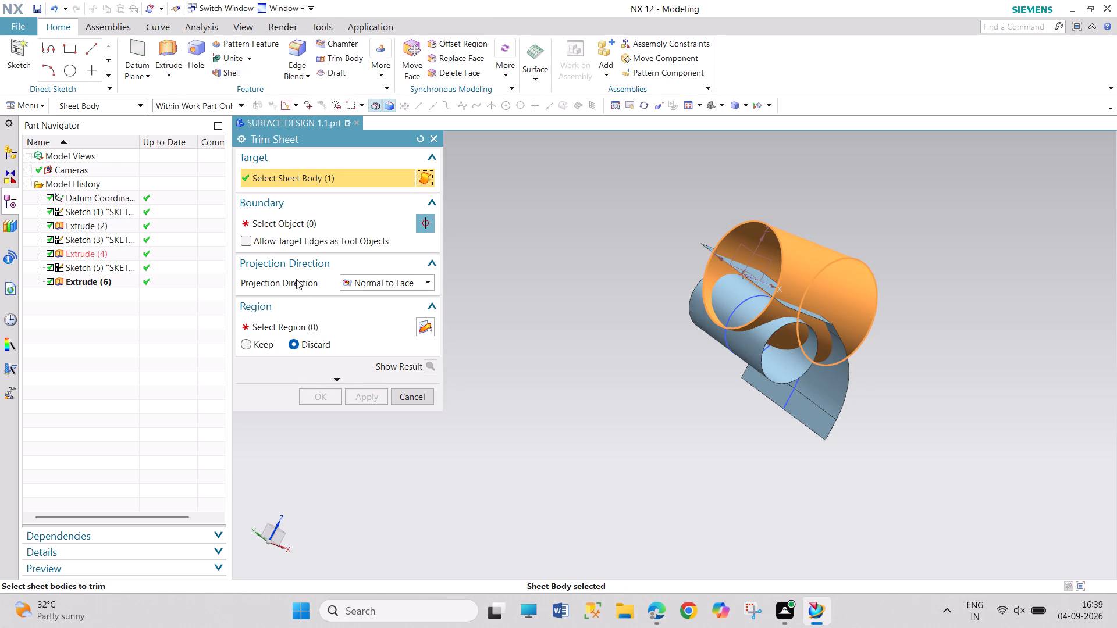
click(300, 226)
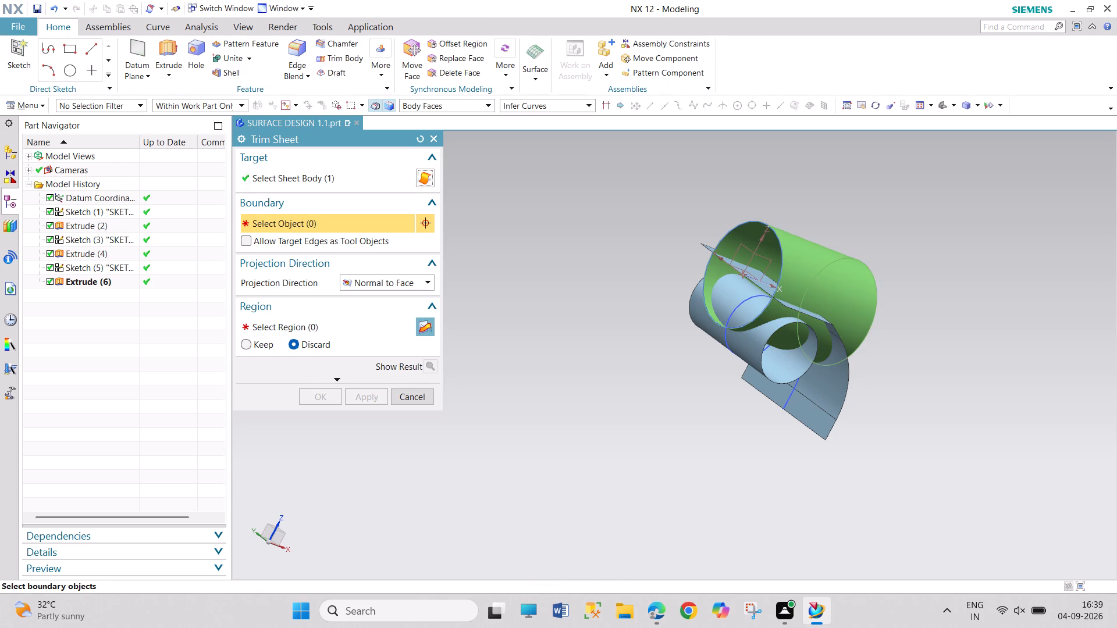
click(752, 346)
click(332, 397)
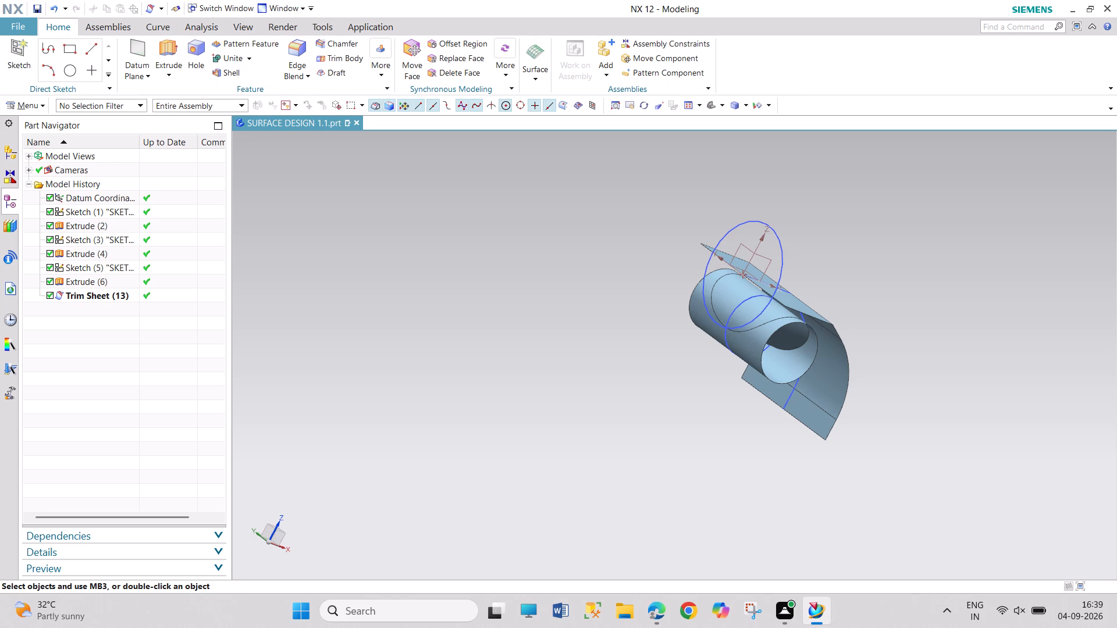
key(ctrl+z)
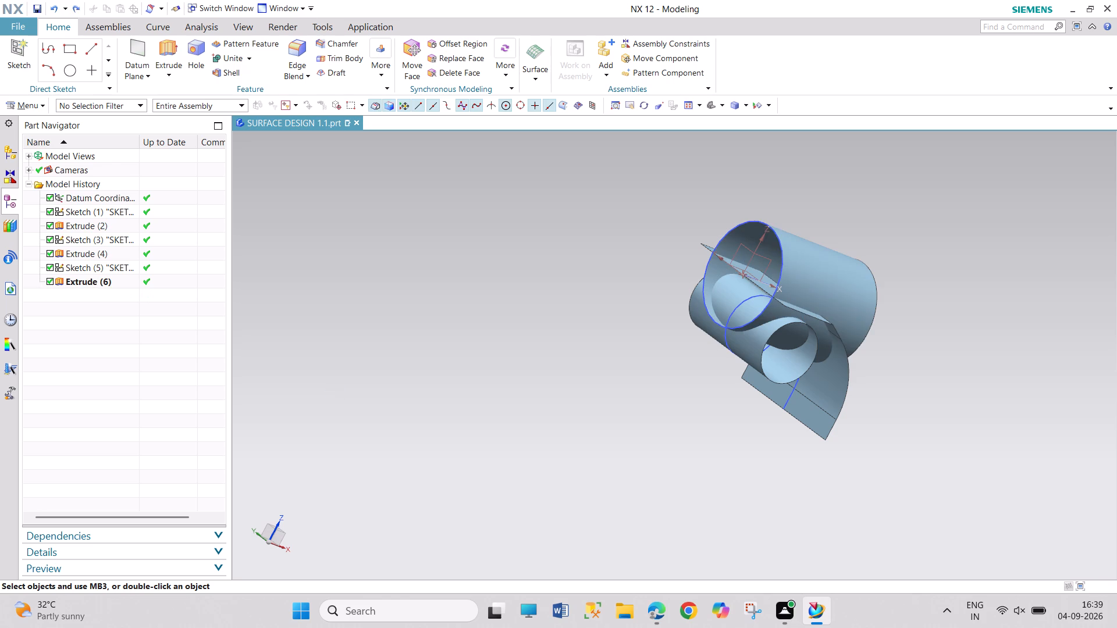
Trim the large Extrude (4) cylinder with the small Extrude (6) cylinder as boundary and the region set to Keep.
click(533, 81)
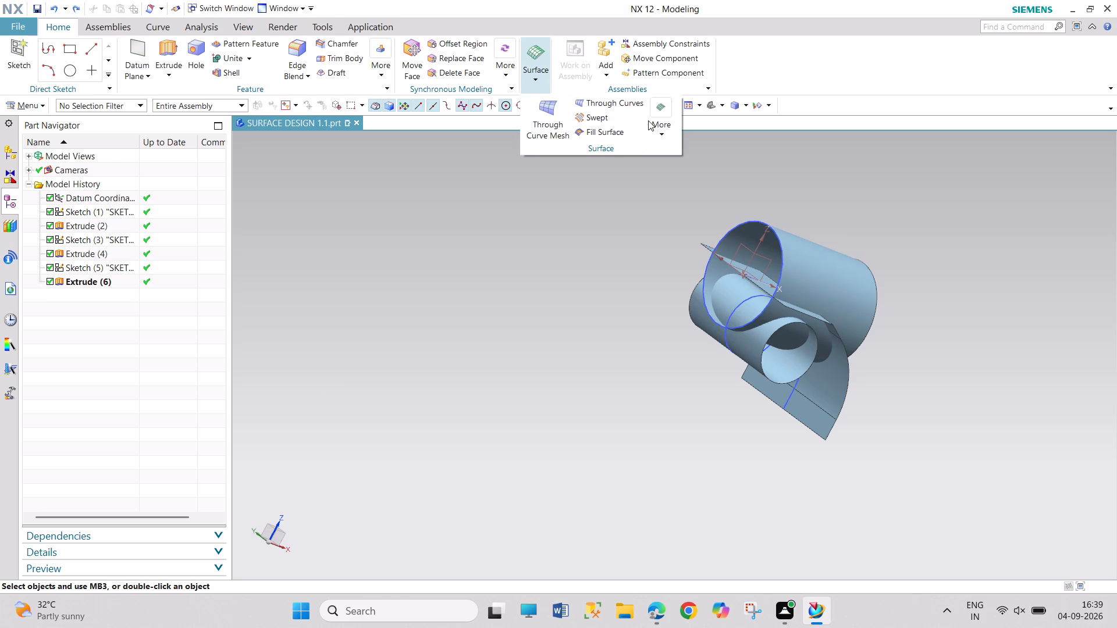
click(655, 127)
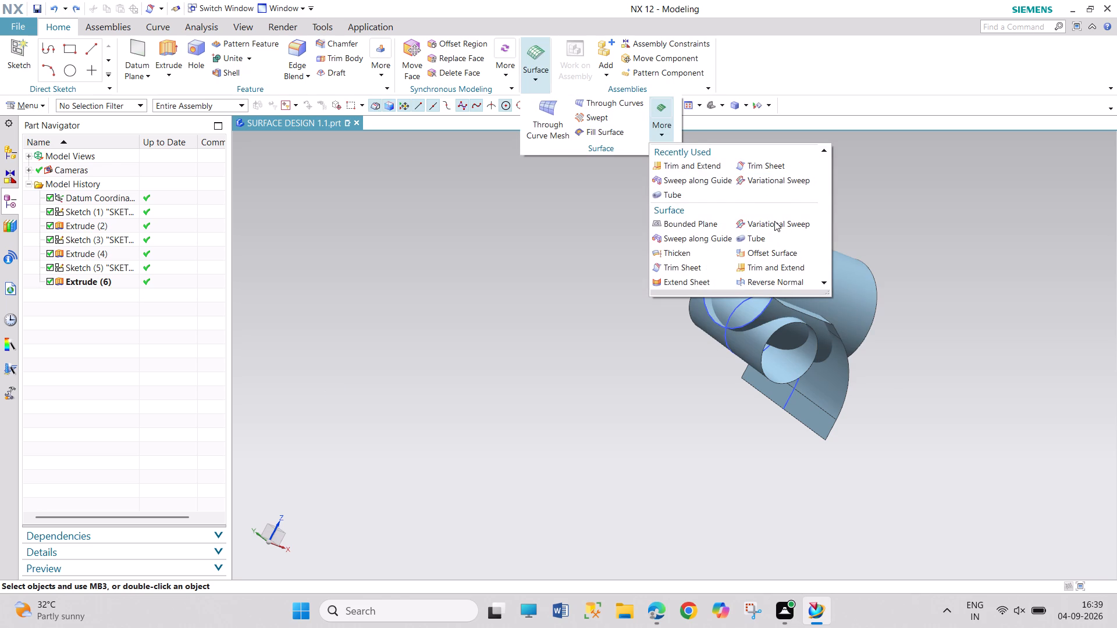
click(760, 172)
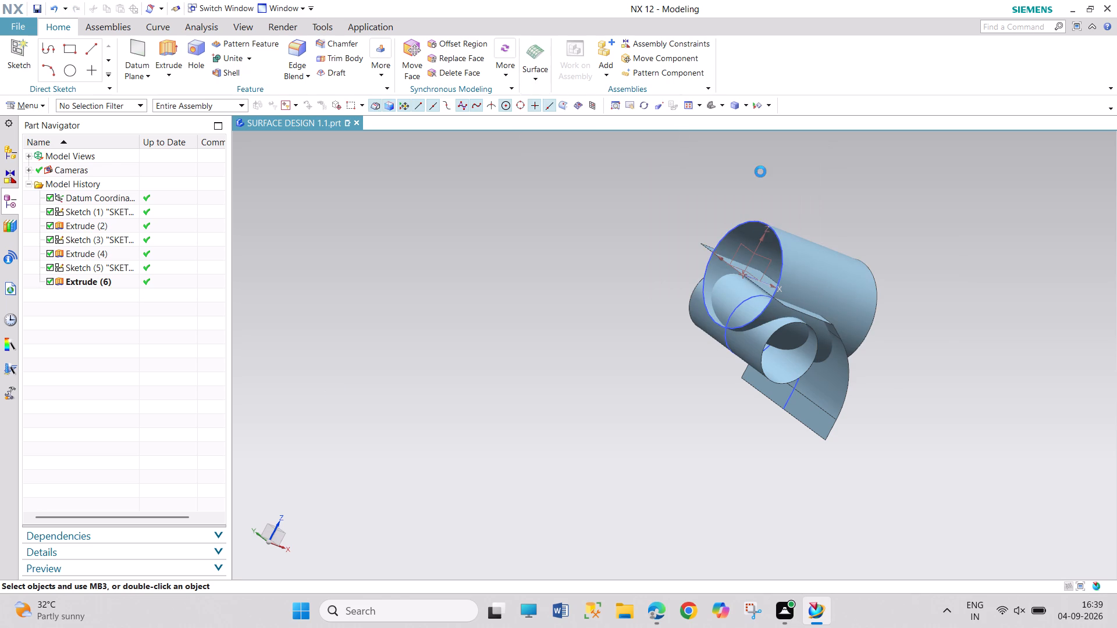
click(791, 239)
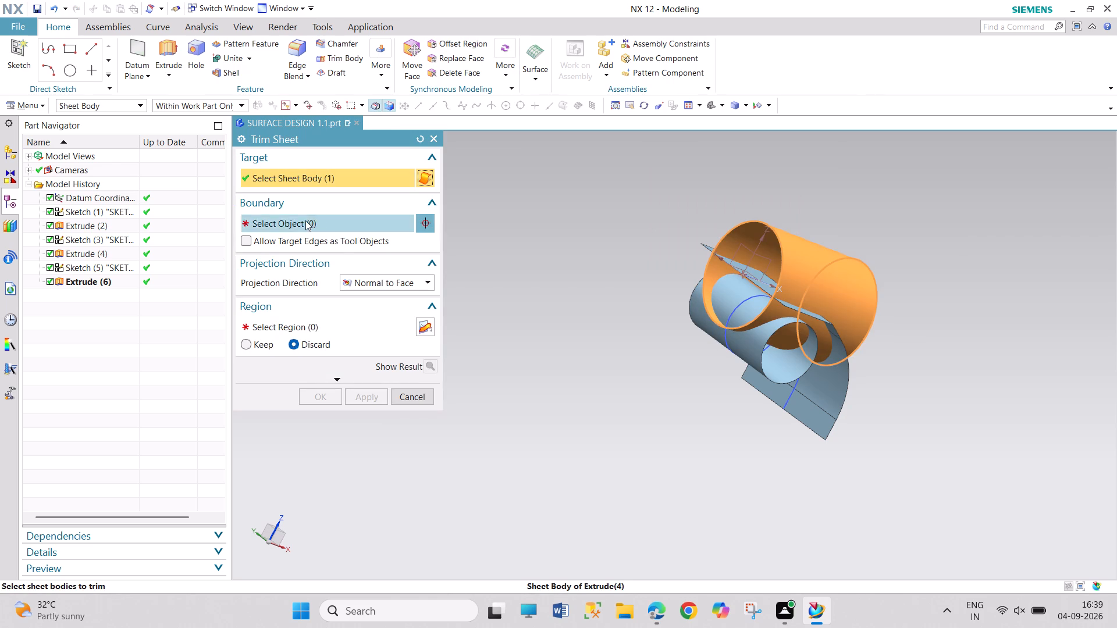
click(251, 344)
click(320, 213)
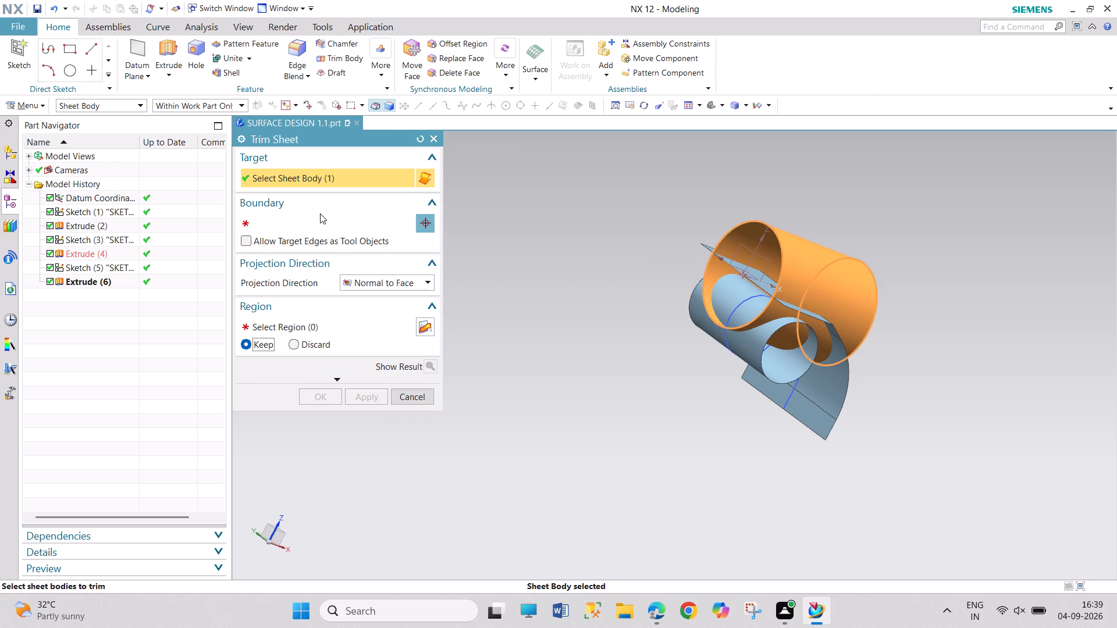
click(320, 218)
click(744, 348)
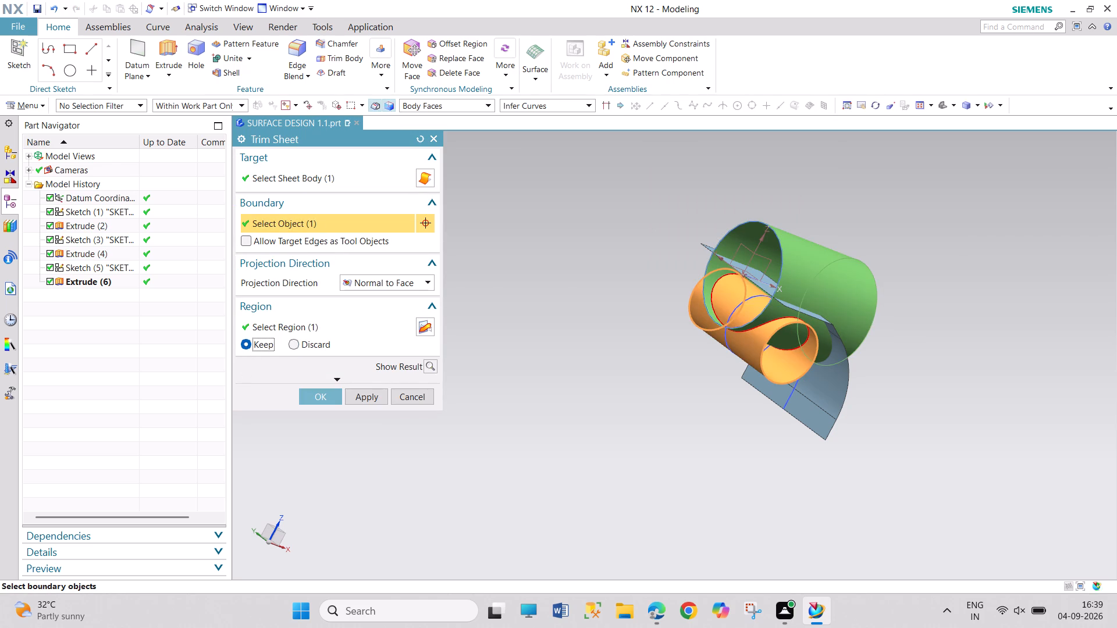
click(321, 394)
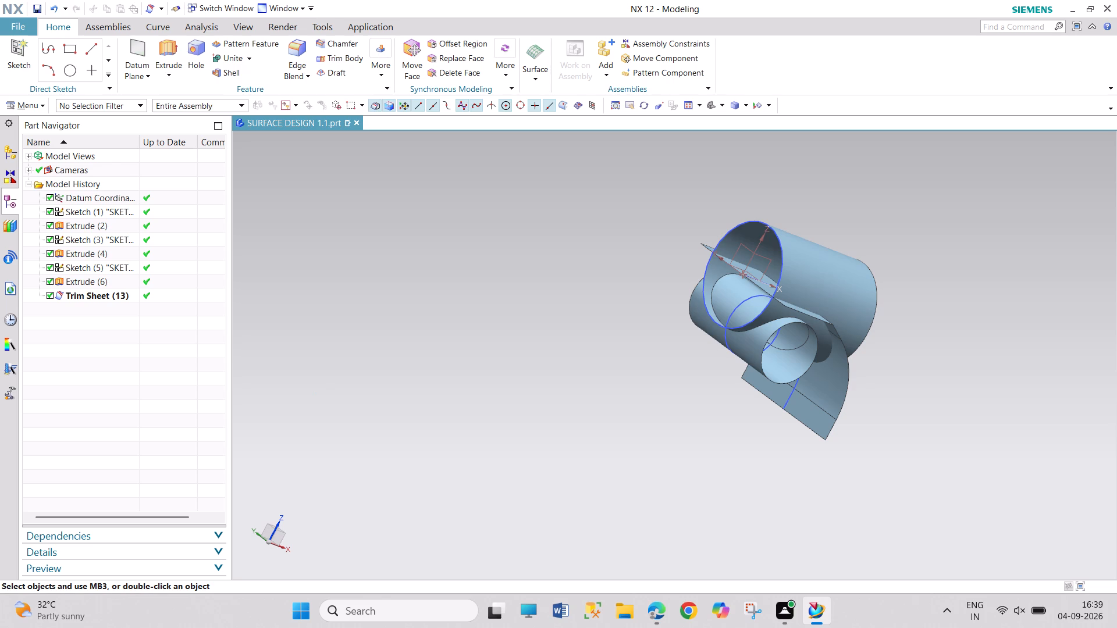
Trim the curved Extrude (2) sheet with the large Extrude (4) cylinder as boundary, keeping the selected region.
scroll(758, 422, up, 1)
click(542, 80)
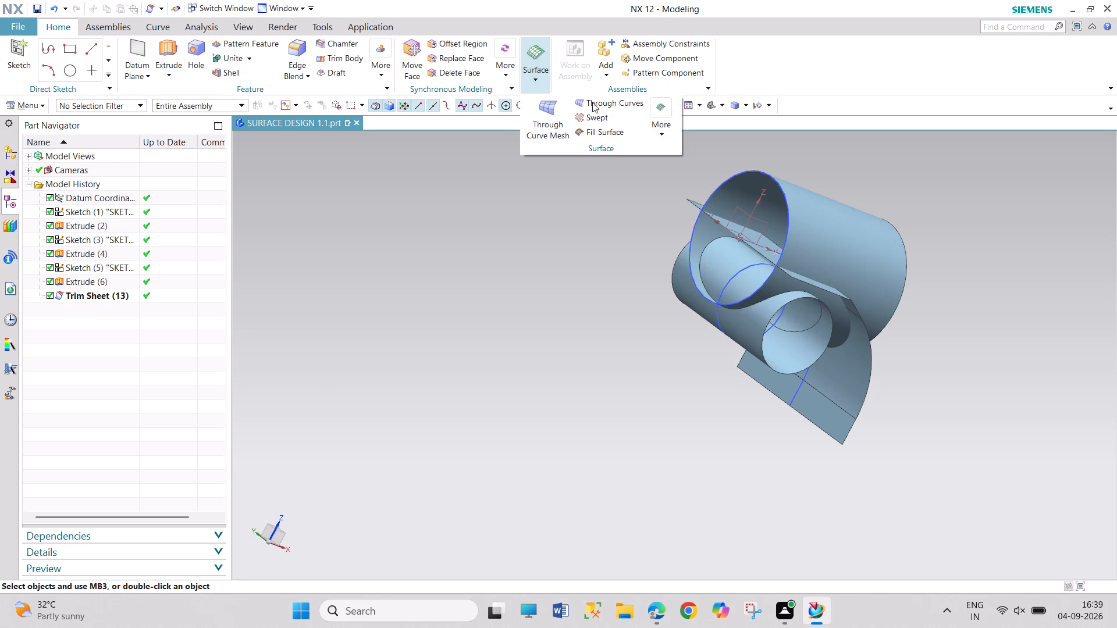
click(660, 120)
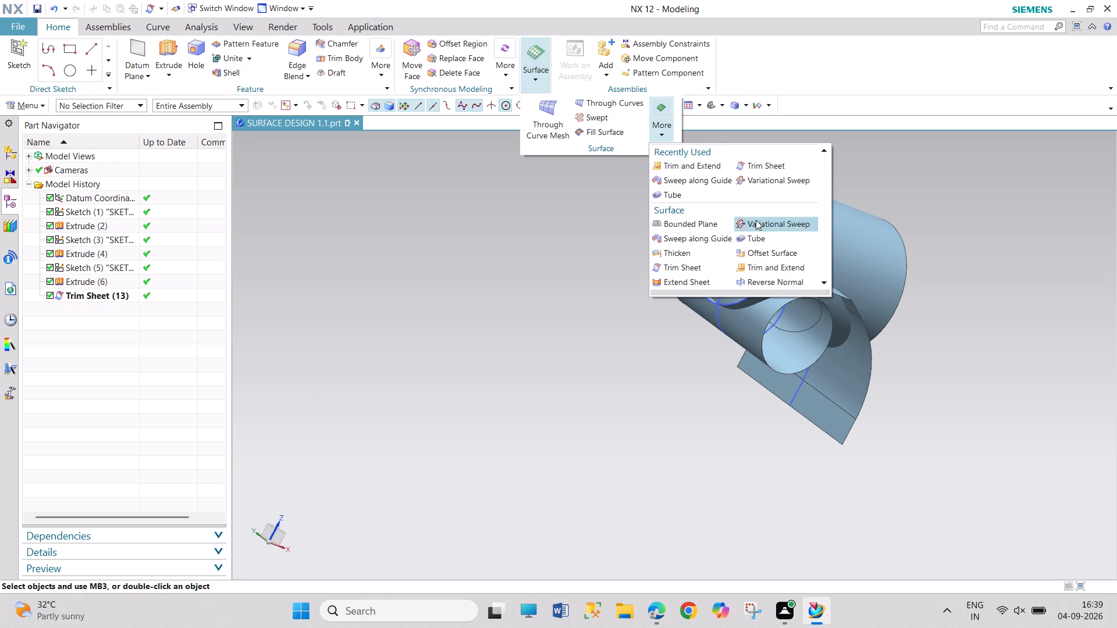
click(751, 160)
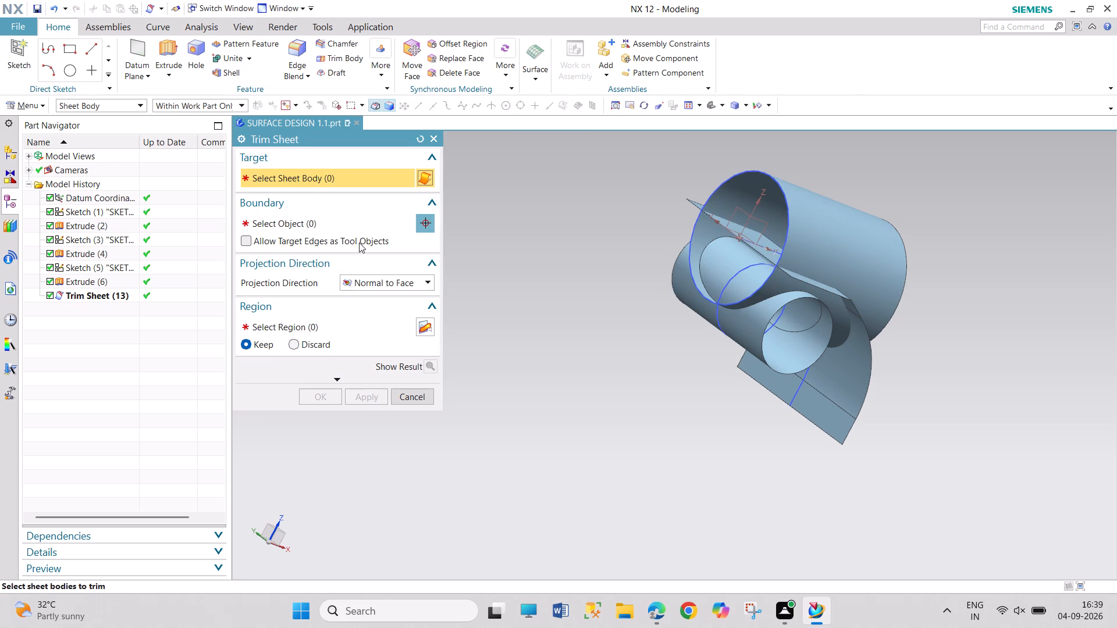
click(842, 379)
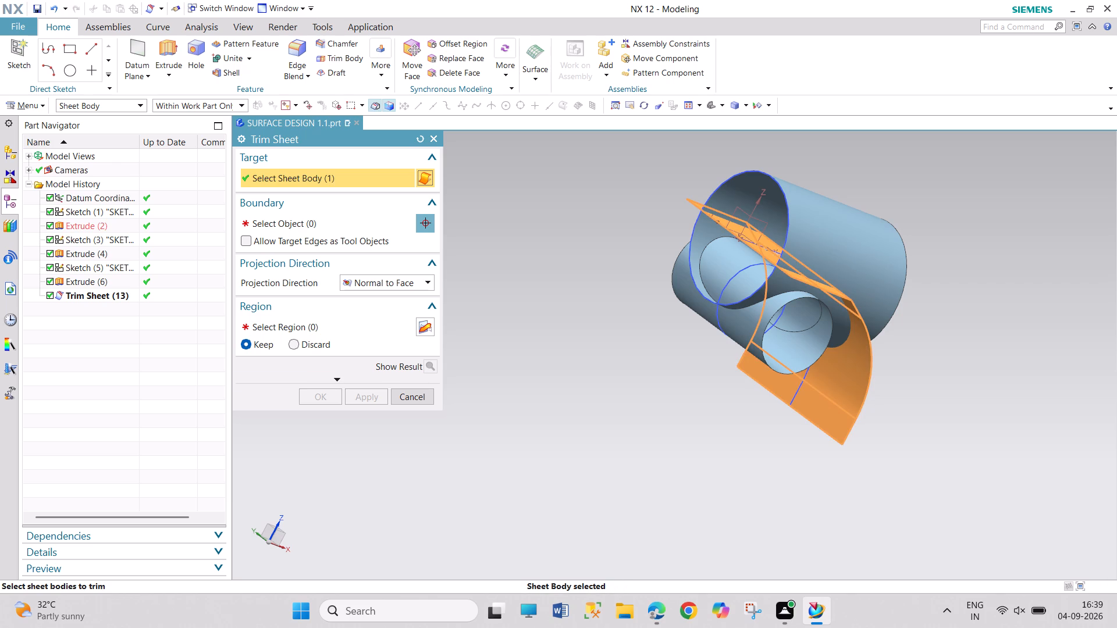
click(311, 223)
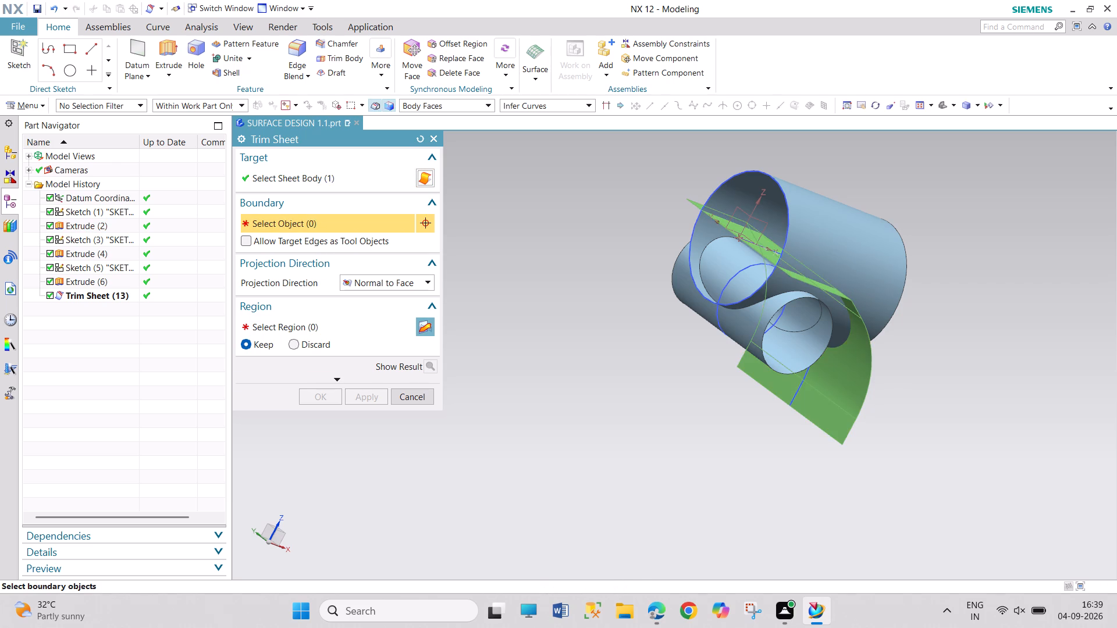
click(826, 235)
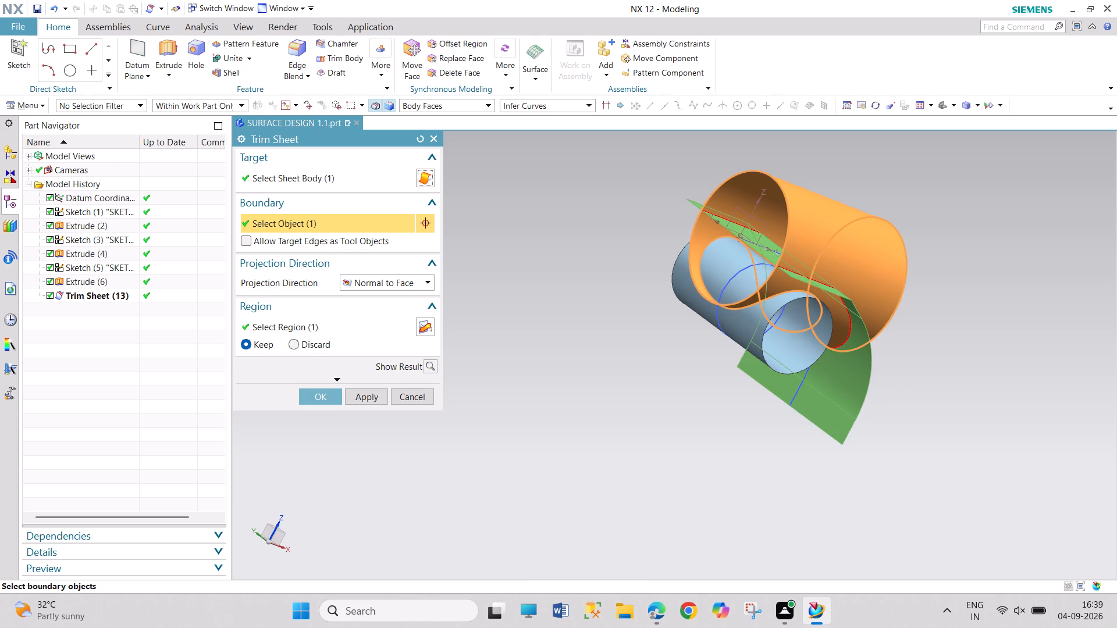
click(330, 394)
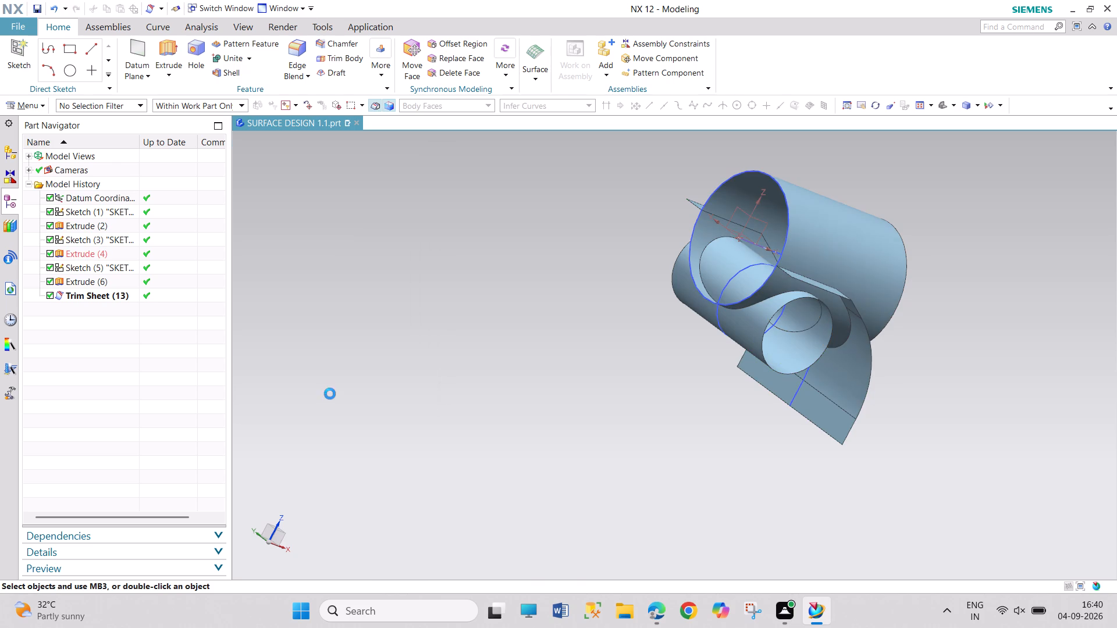
Trim the small Extrude (6) cylinder with the large Extrude (4) cylinder as boundary, keeping the selected region.
click(531, 75)
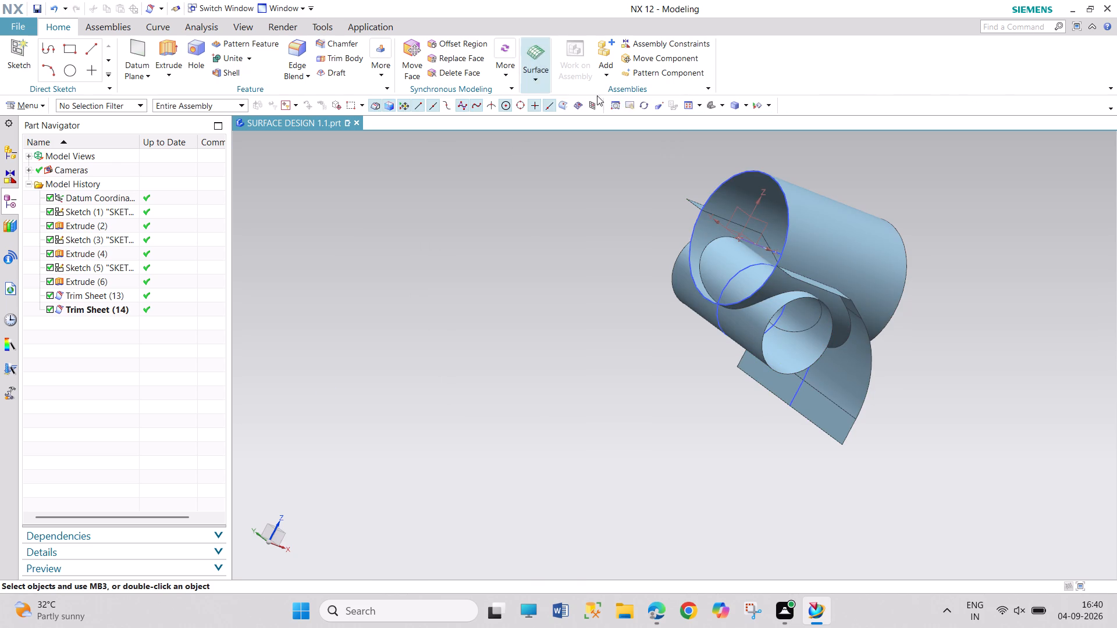
click(656, 124)
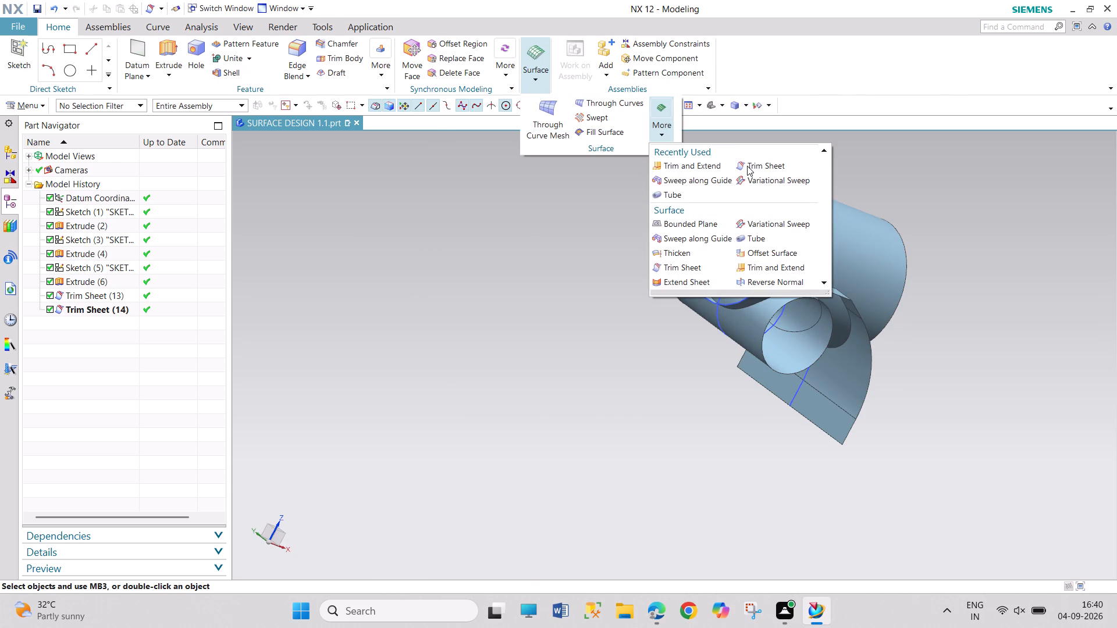
click(753, 167)
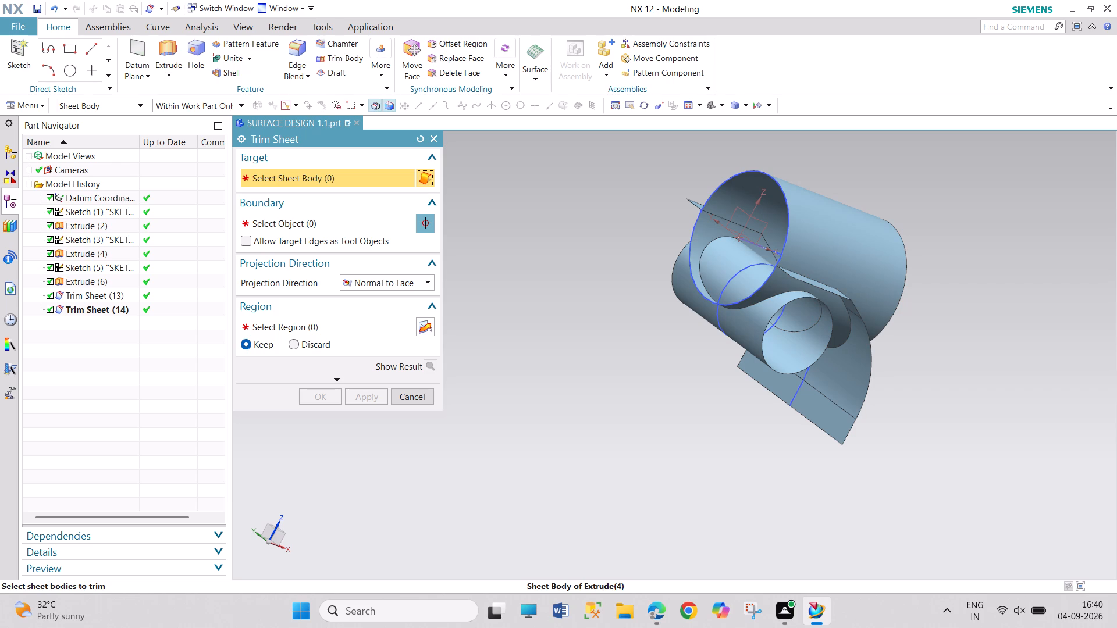
click(746, 332)
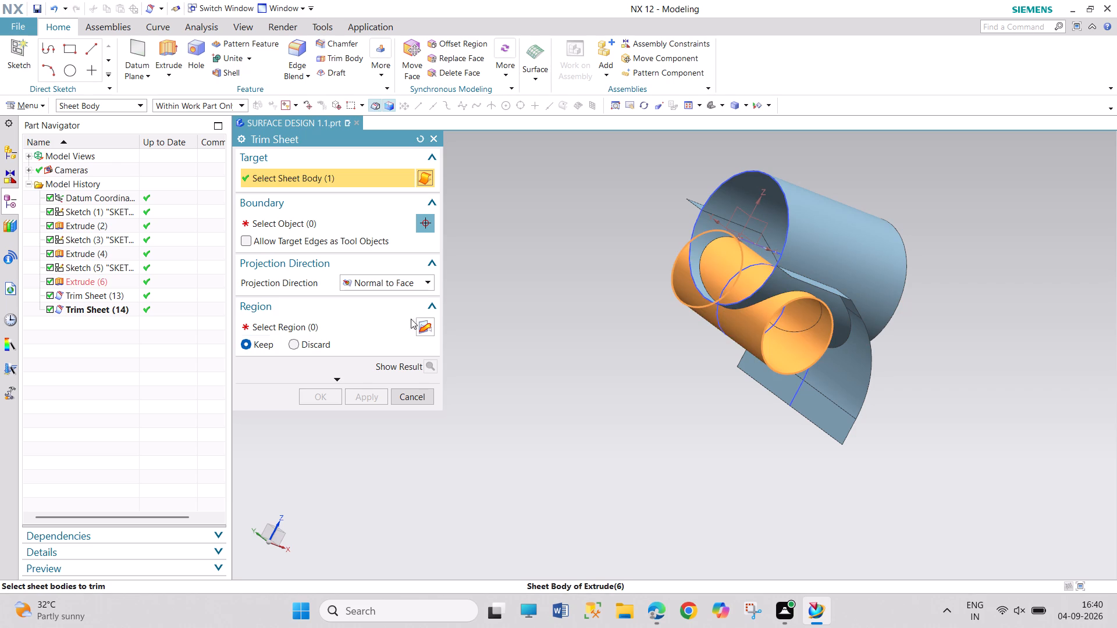
click(350, 225)
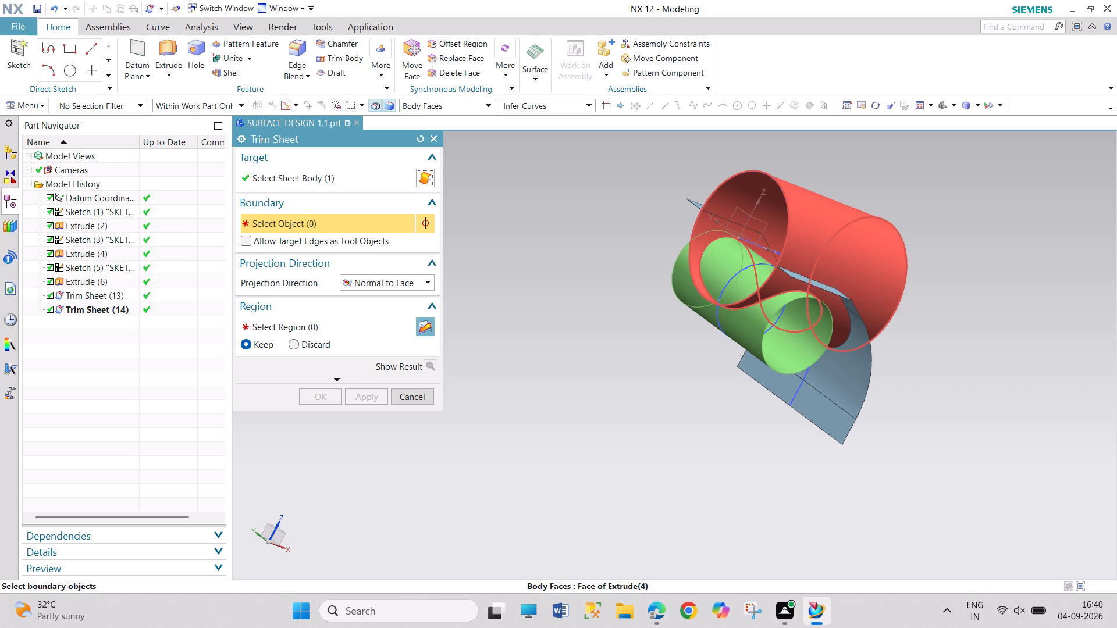
click(809, 247)
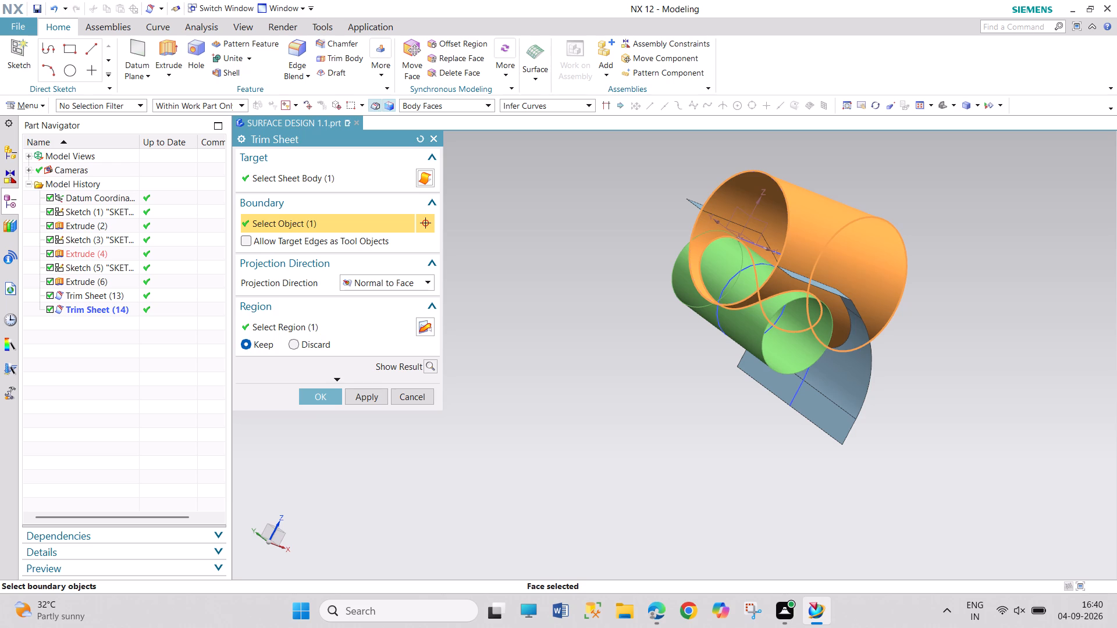
middle_drag(648, 304, 659, 309)
middle_drag(659, 309, 666, 312)
middle_click(695, 303)
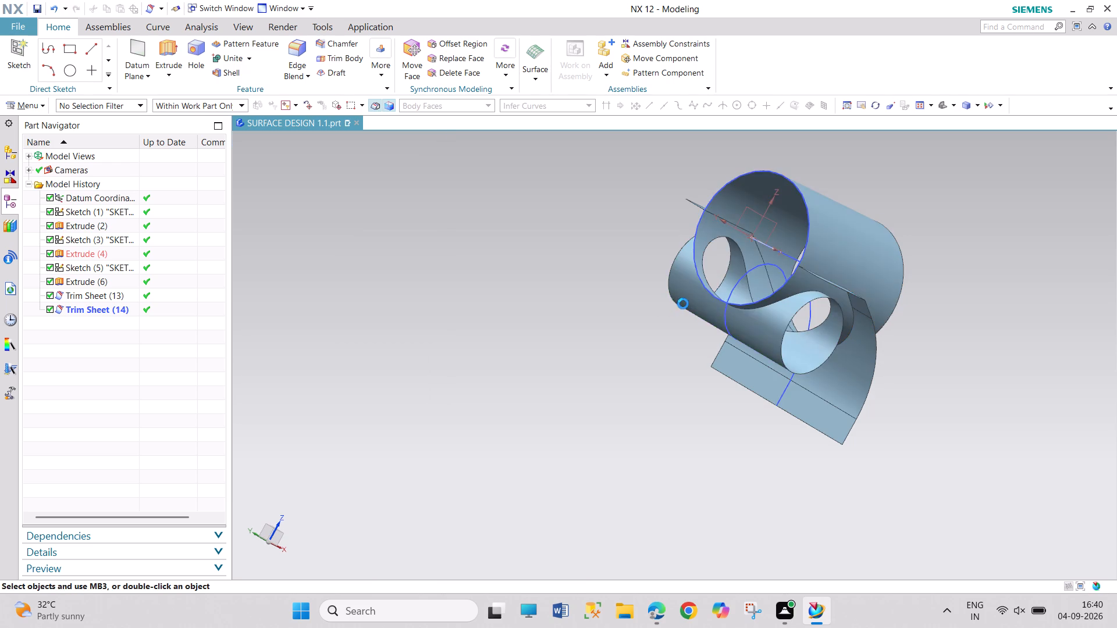
Examine the trimmed cylinders and the curved sheet from several angles.
scroll(674, 302, down, 1)
middle_click(873, 300)
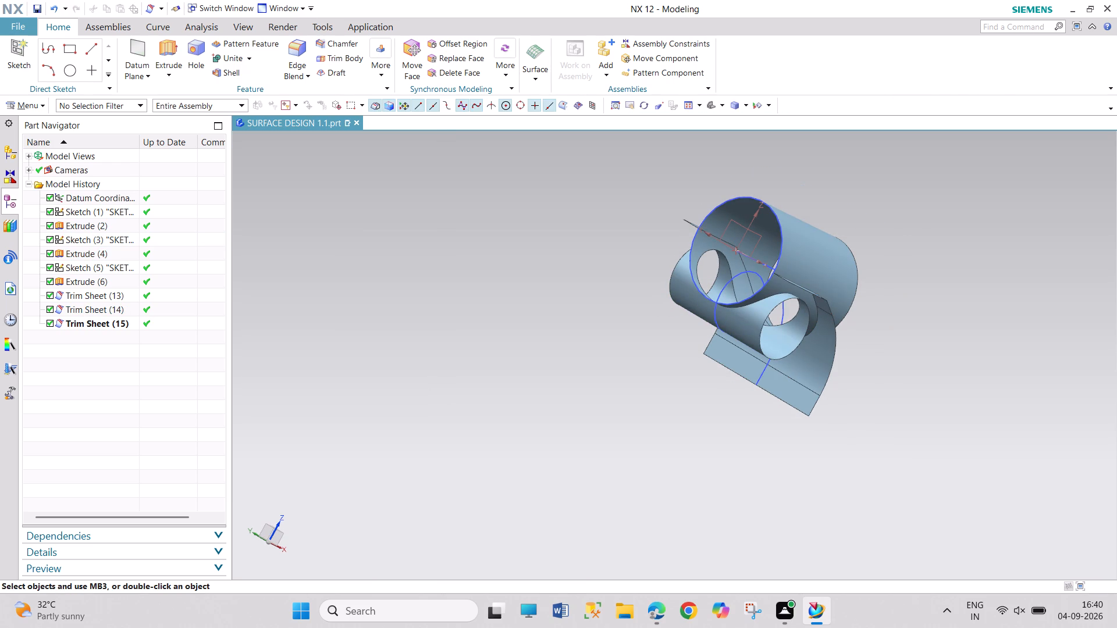
scroll(744, 356, down, 2)
scroll(832, 311, down, 4)
scroll(832, 311, up, 5)
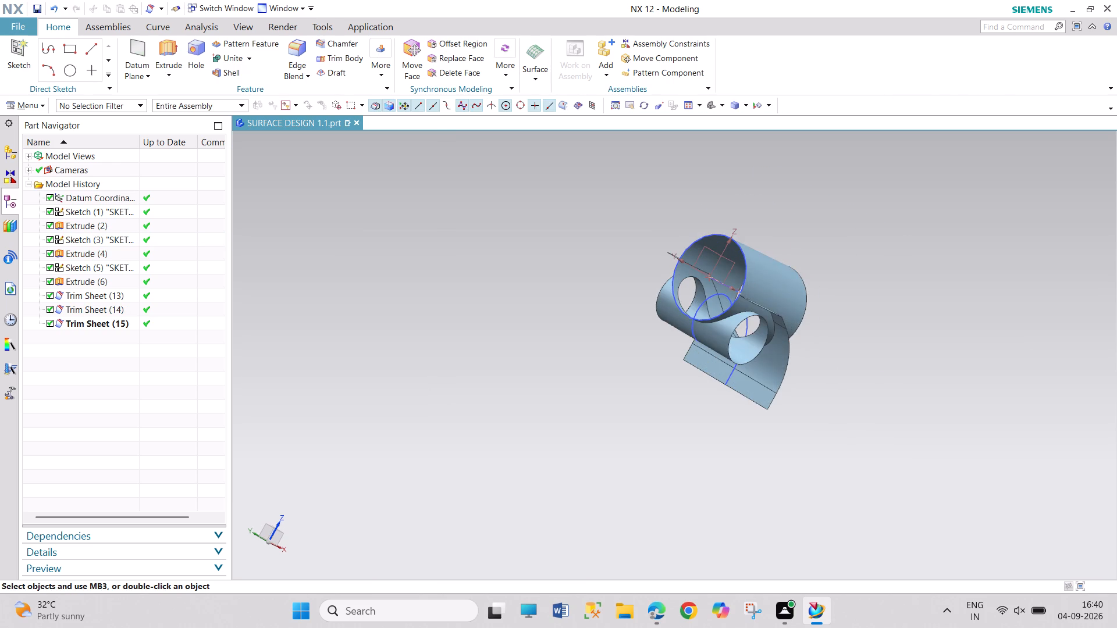
middle_drag(827, 284, 830, 259)
scroll(820, 281, up, 1)
middle_drag(835, 277, 856, 290)
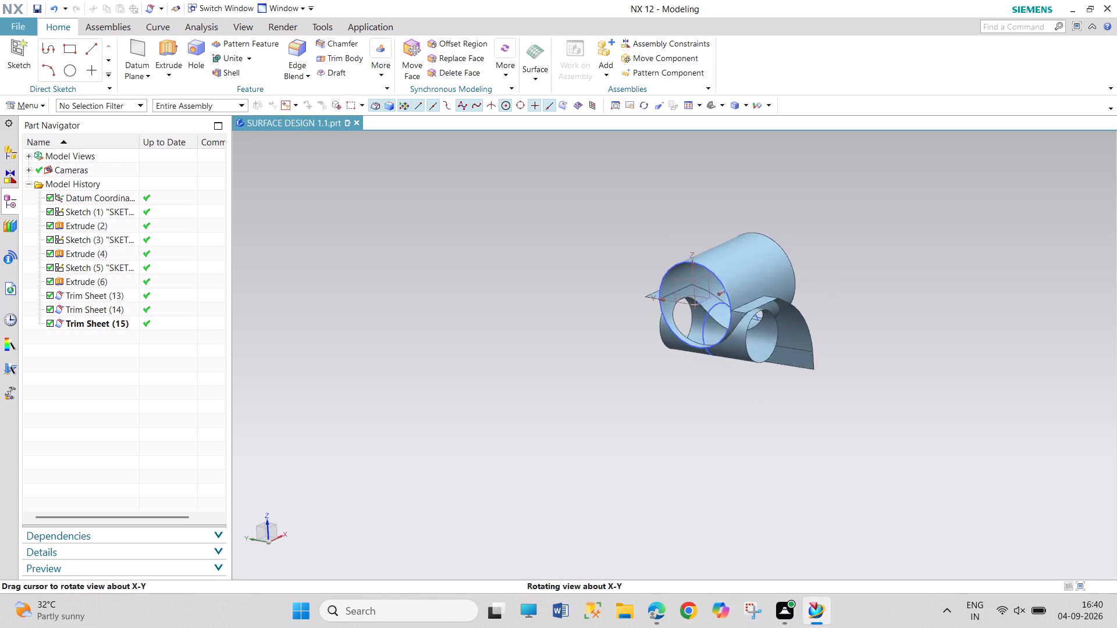
middle_drag(856, 290, 874, 297)
scroll(849, 271, down, 2)
scroll(848, 286, up, 3)
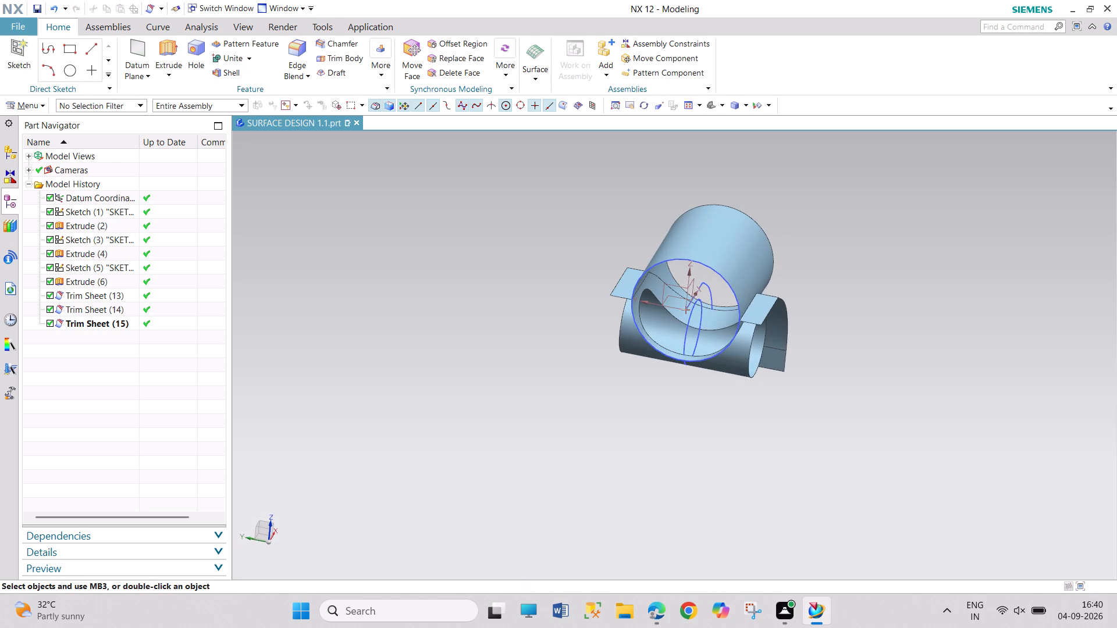
Trim the large Extrude (4) cylinder using the small cylinder's end edge and the Extrude (2) sheet as boundaries, with the region set to Discard.
click(536, 80)
click(659, 134)
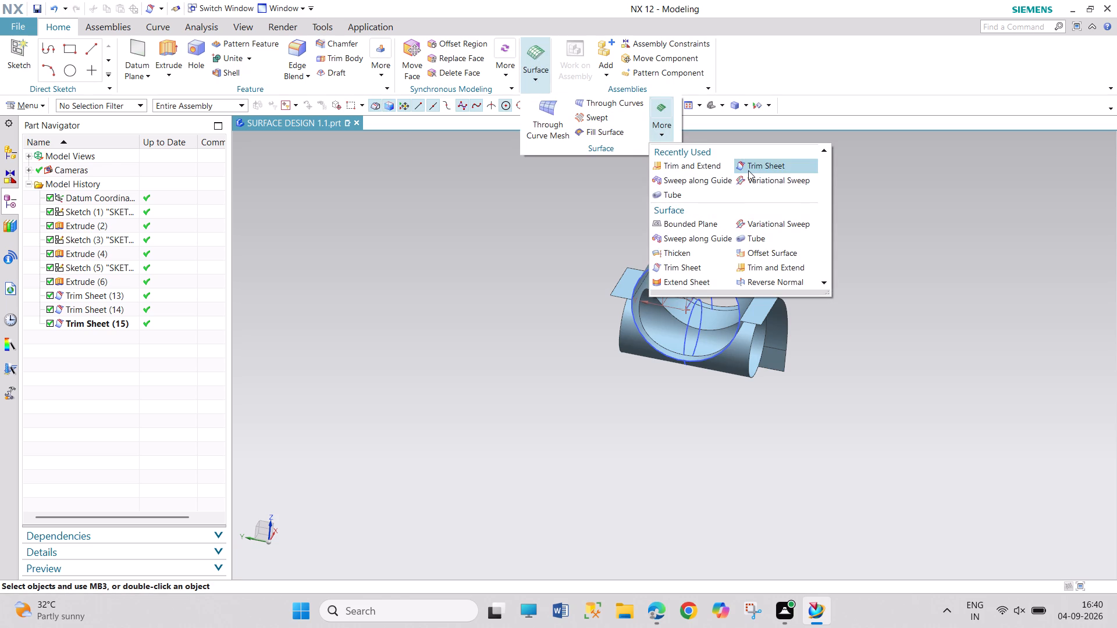
click(748, 170)
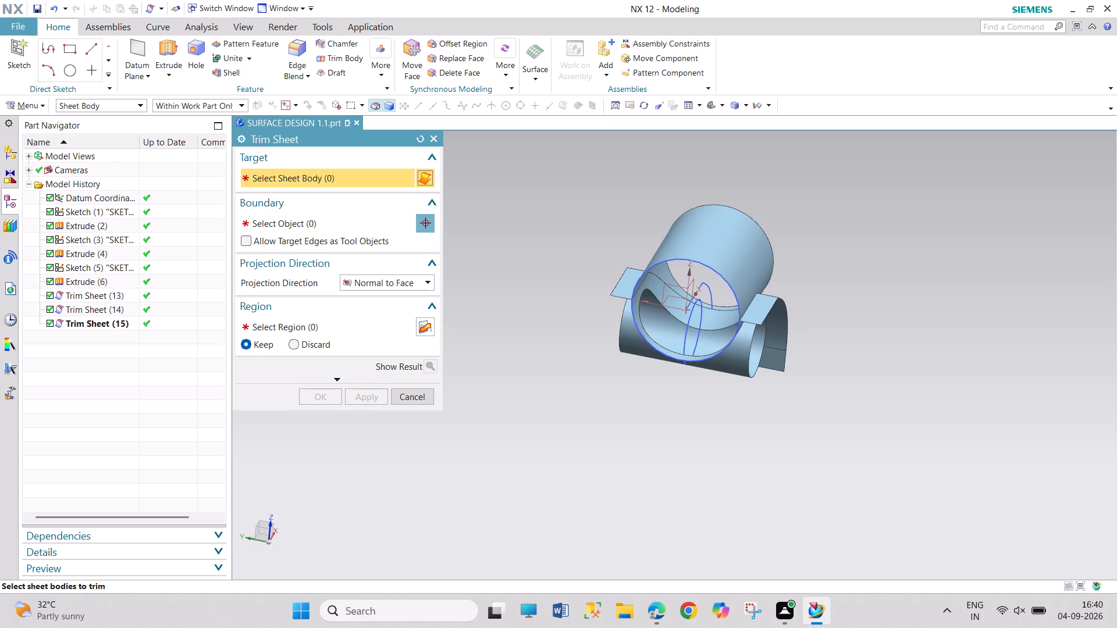
click(296, 342)
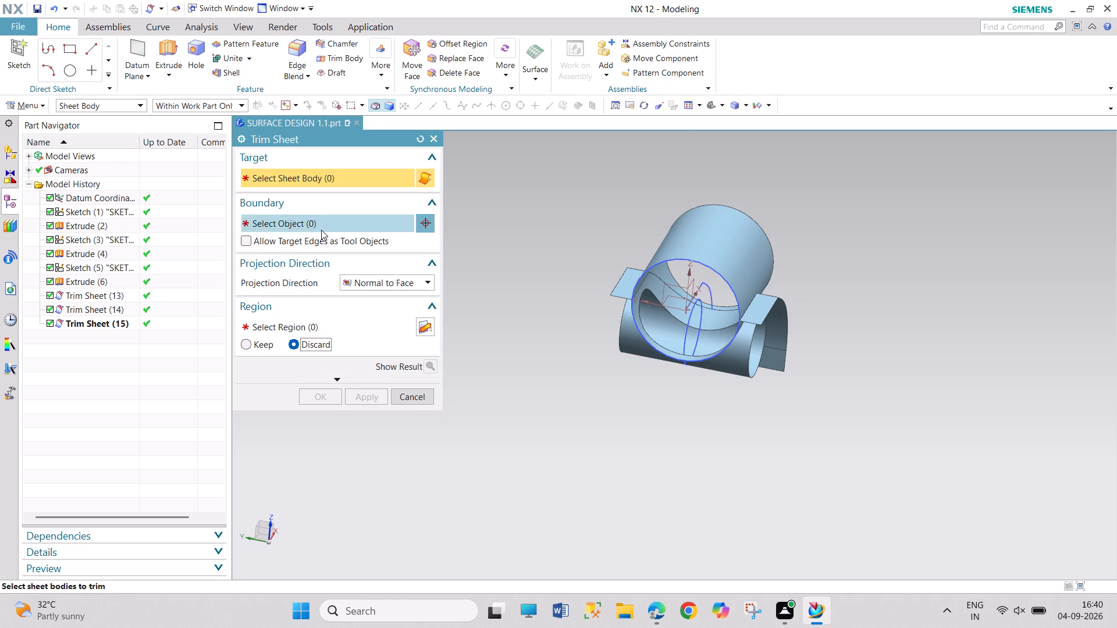
click(716, 246)
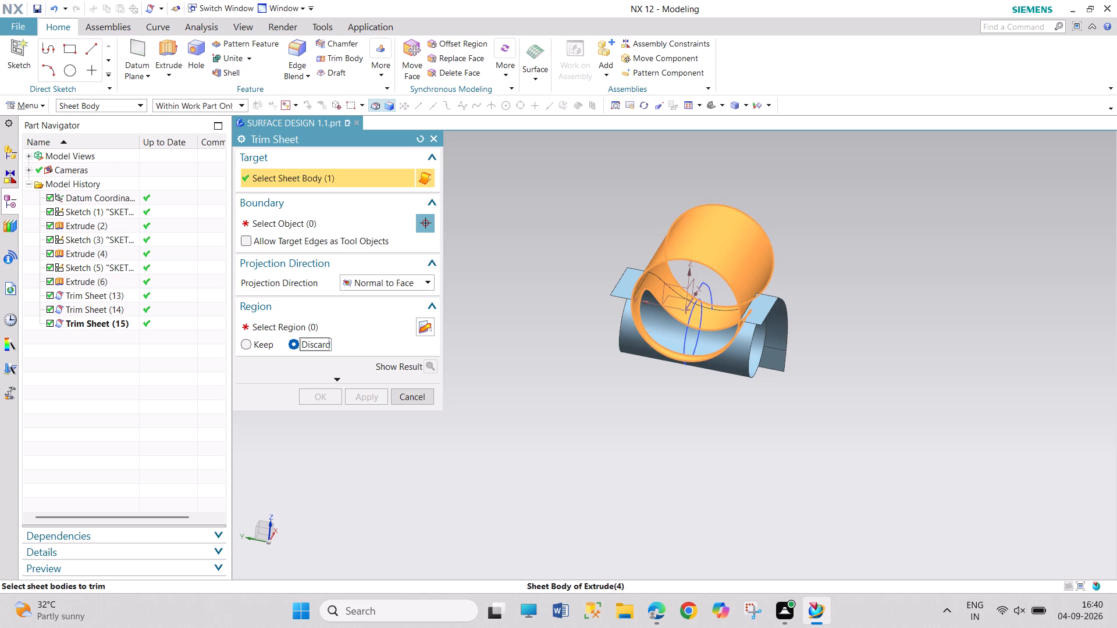
click(344, 221)
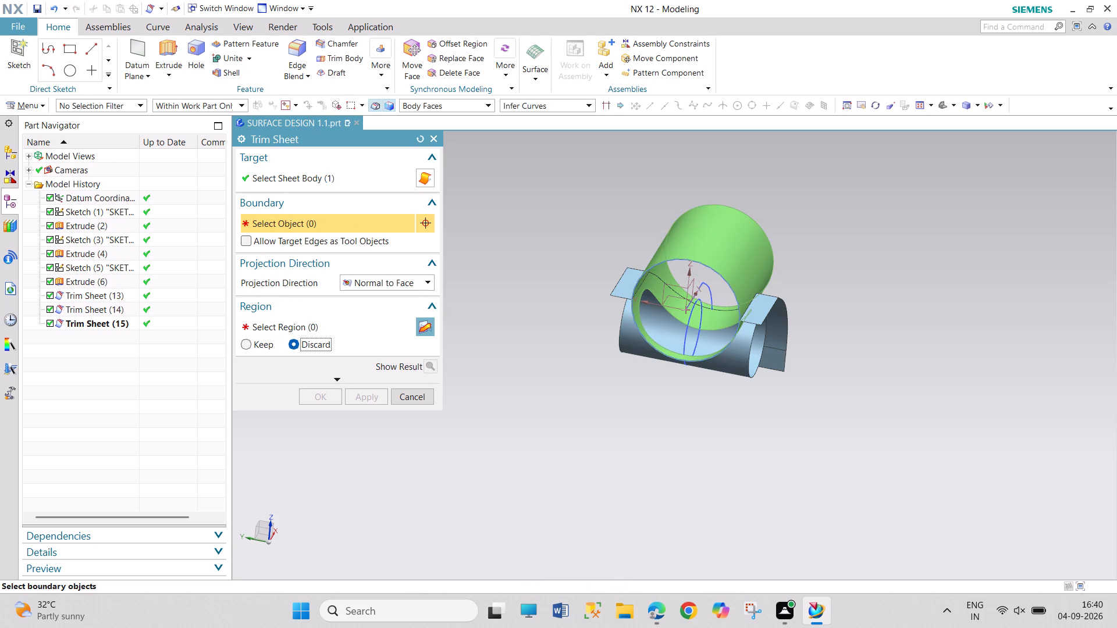
click(761, 315)
click(764, 307)
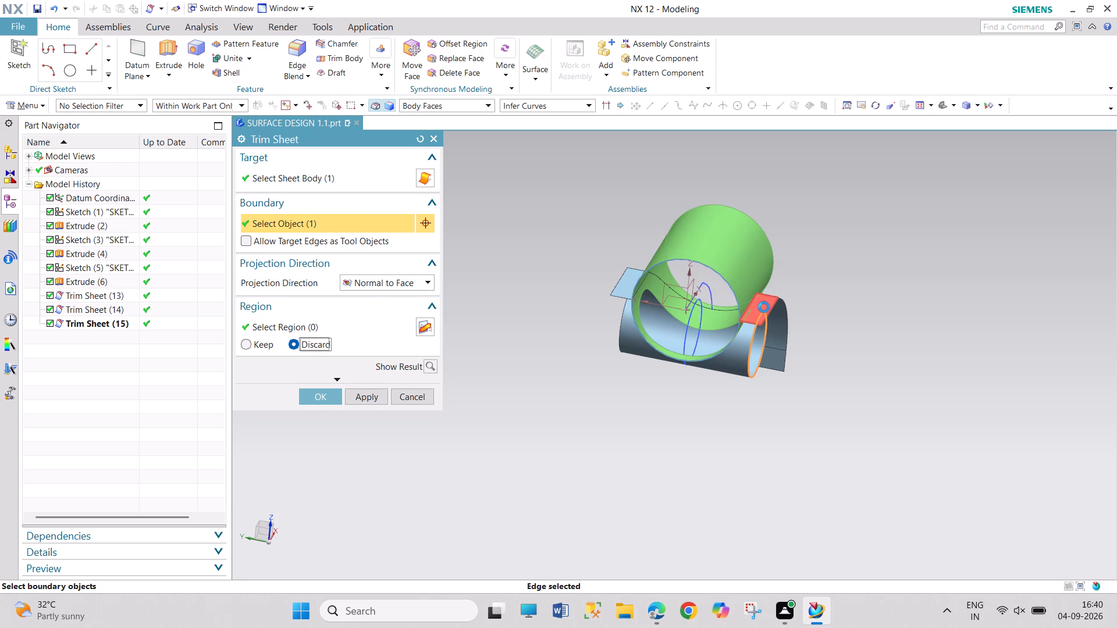
click(320, 395)
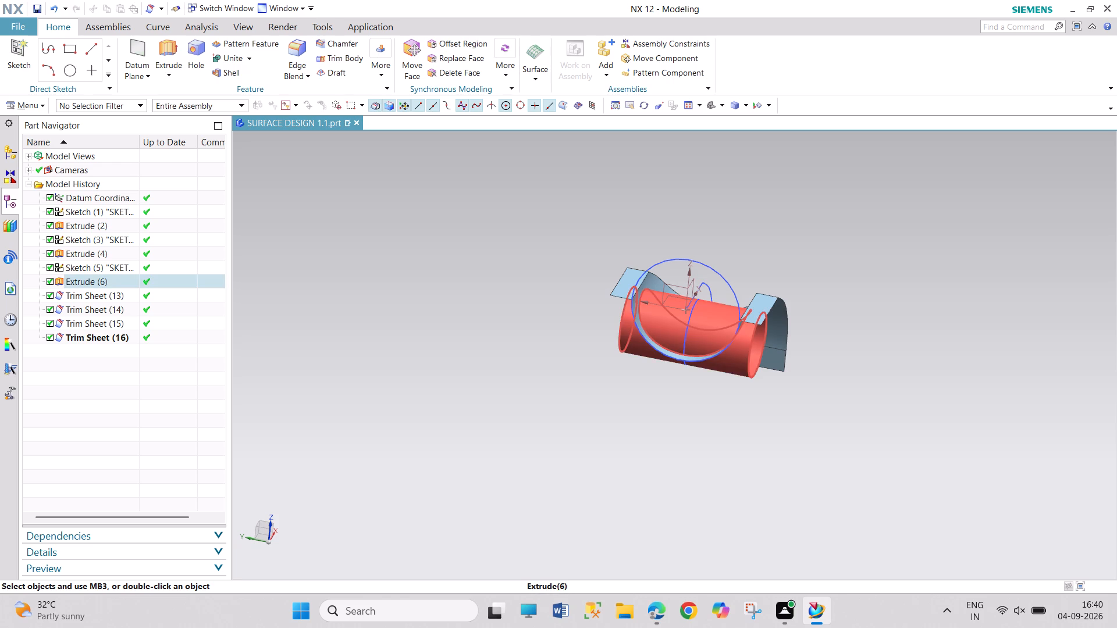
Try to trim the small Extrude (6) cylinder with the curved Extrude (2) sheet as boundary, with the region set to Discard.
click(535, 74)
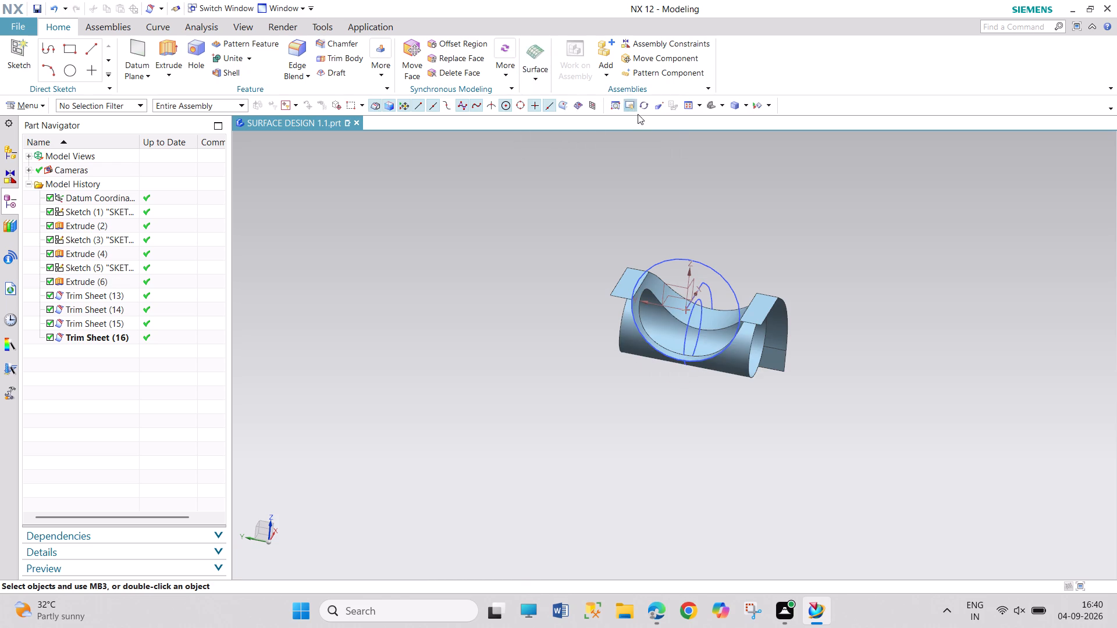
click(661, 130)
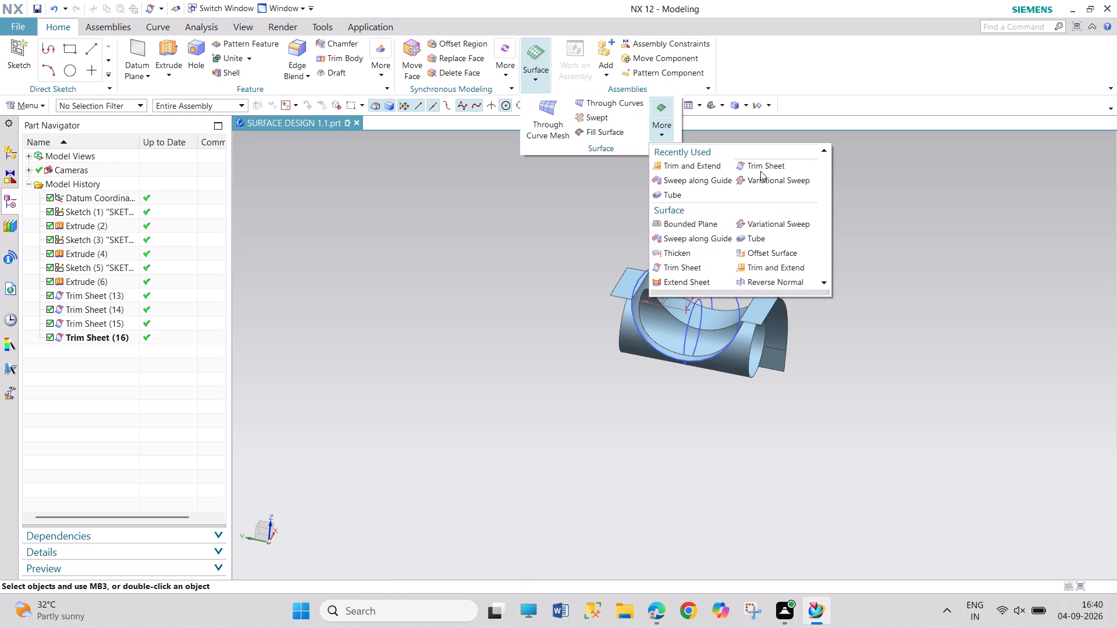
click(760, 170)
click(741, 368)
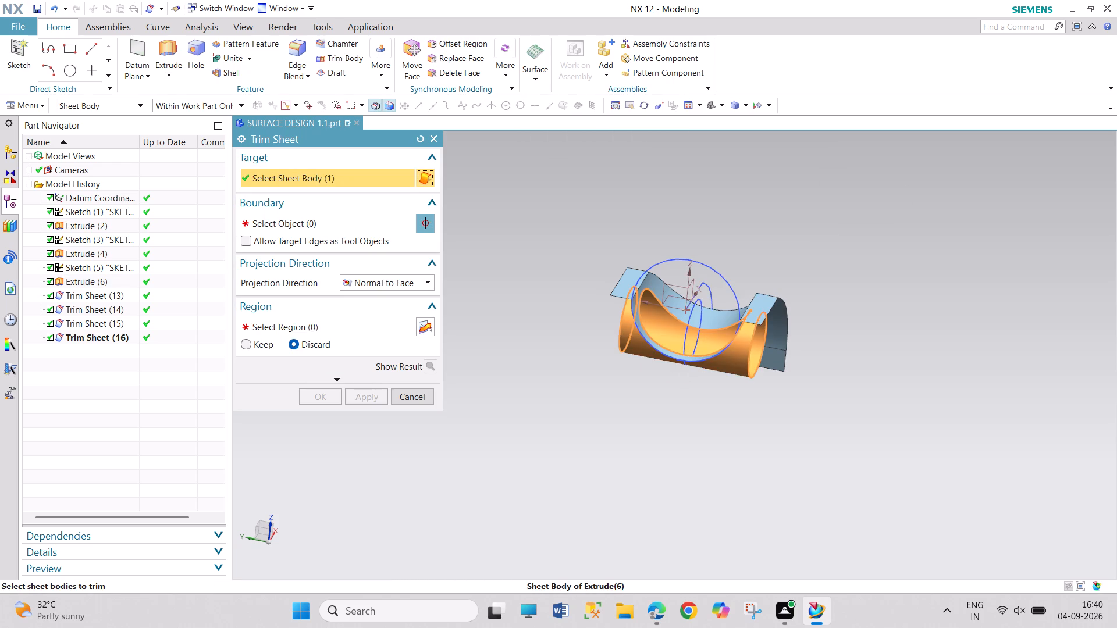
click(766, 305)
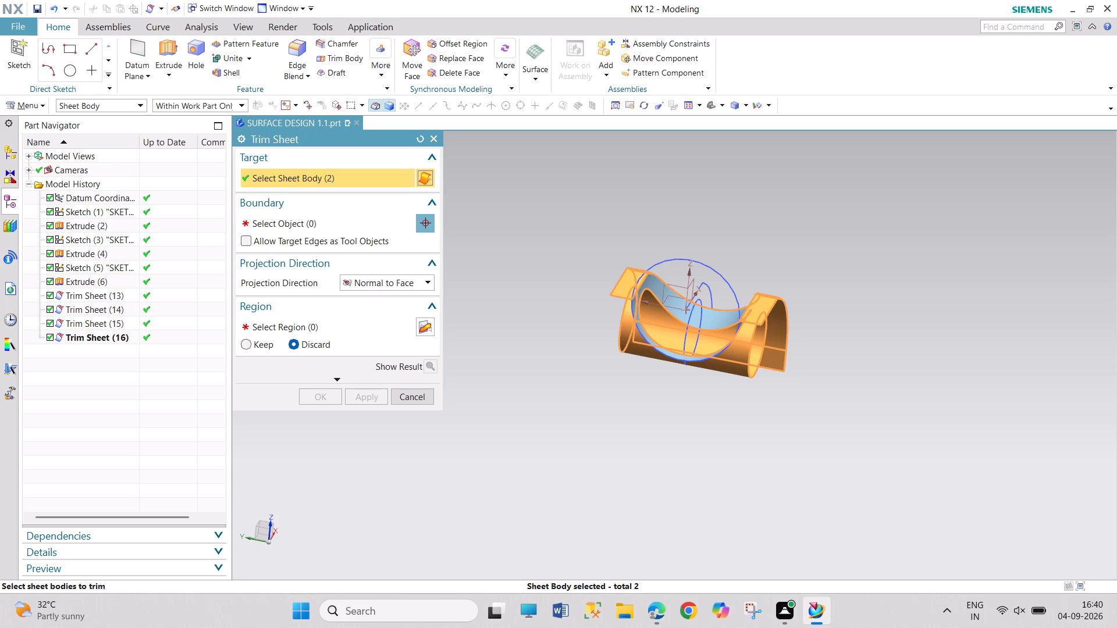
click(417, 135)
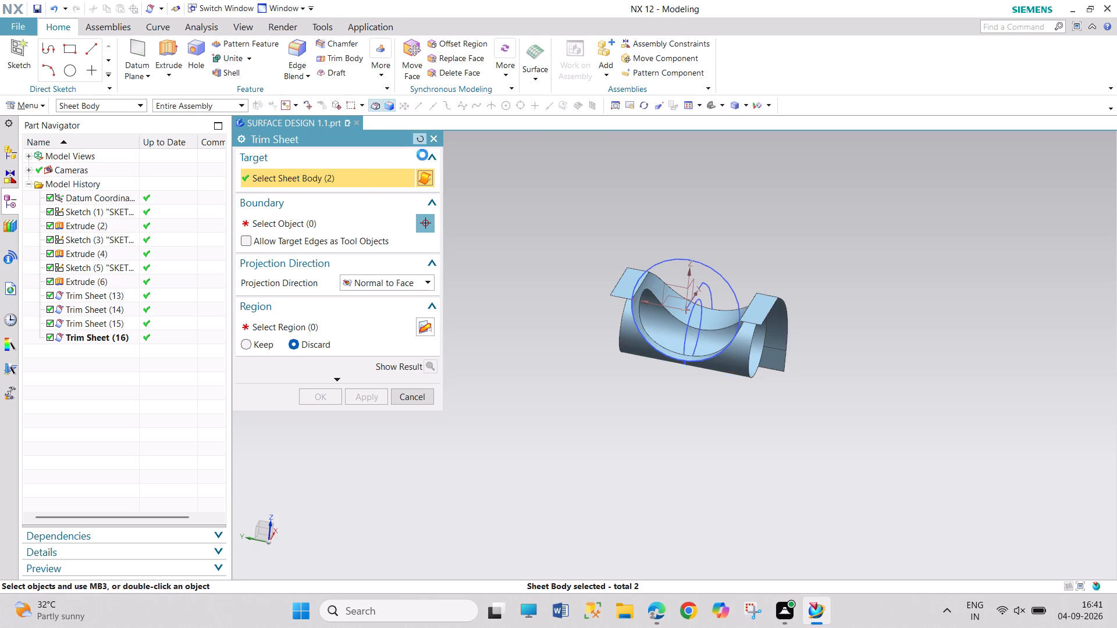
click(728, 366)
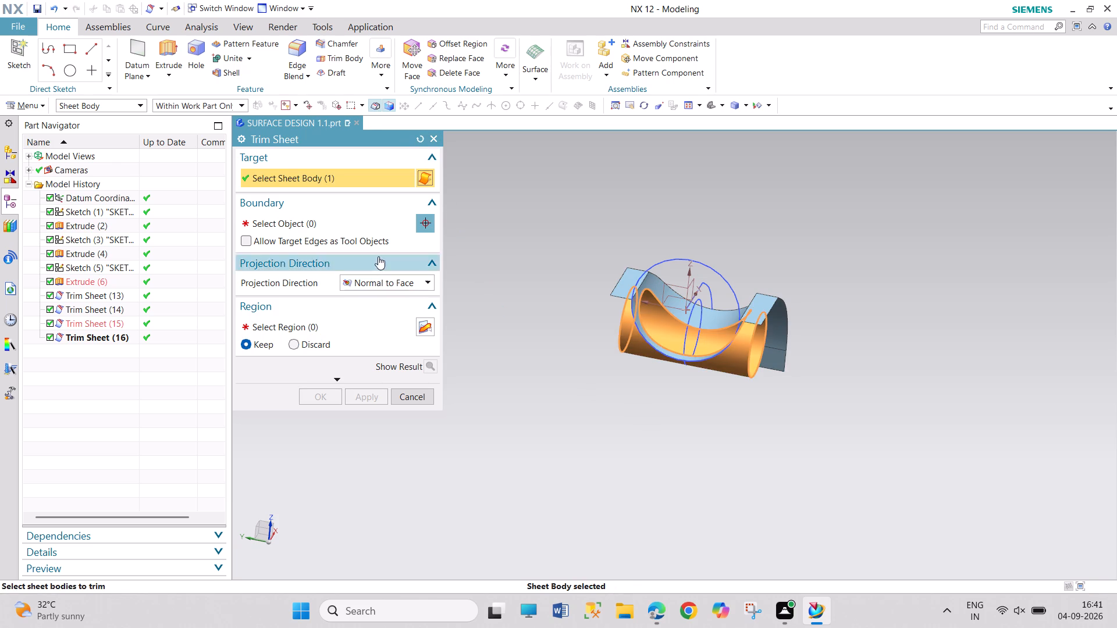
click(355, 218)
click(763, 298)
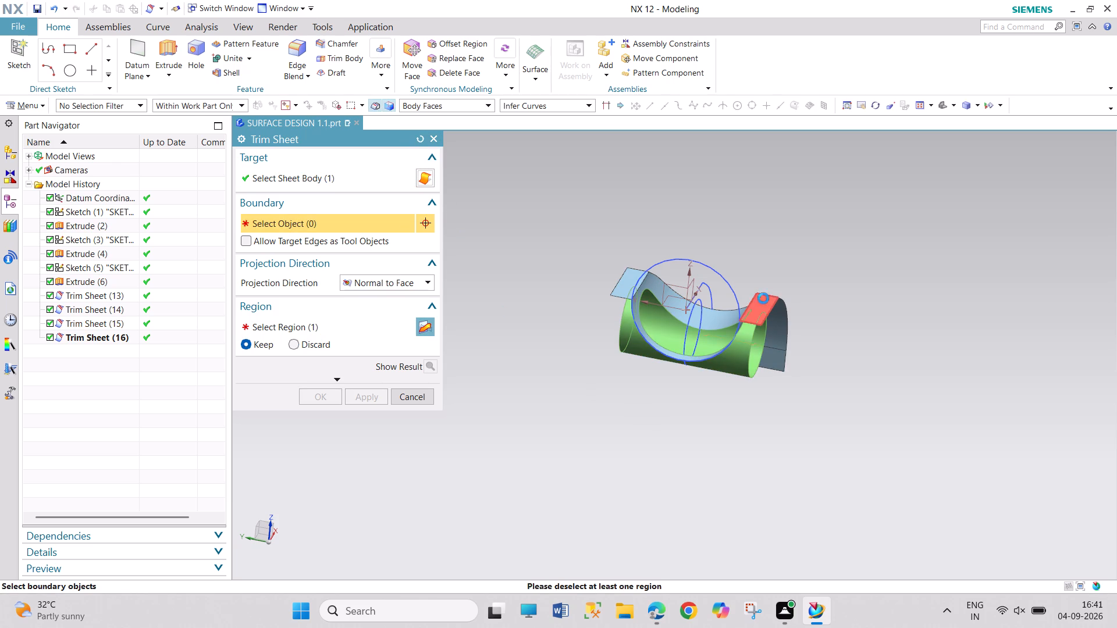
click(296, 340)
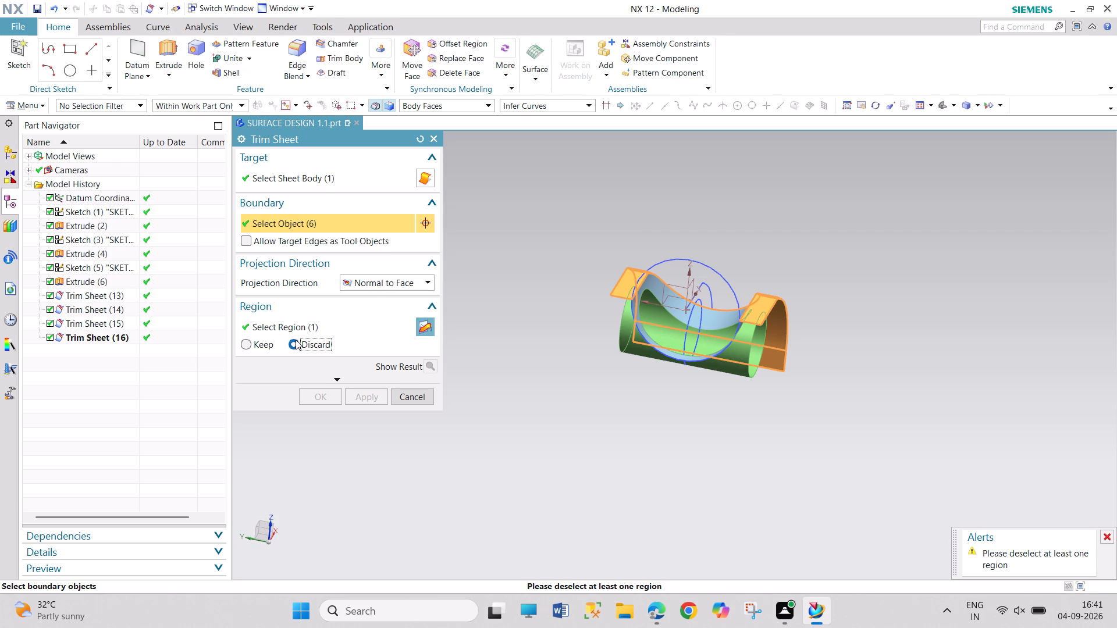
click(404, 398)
Hide the small Extrude (6) cylinder.
right_click(741, 368)
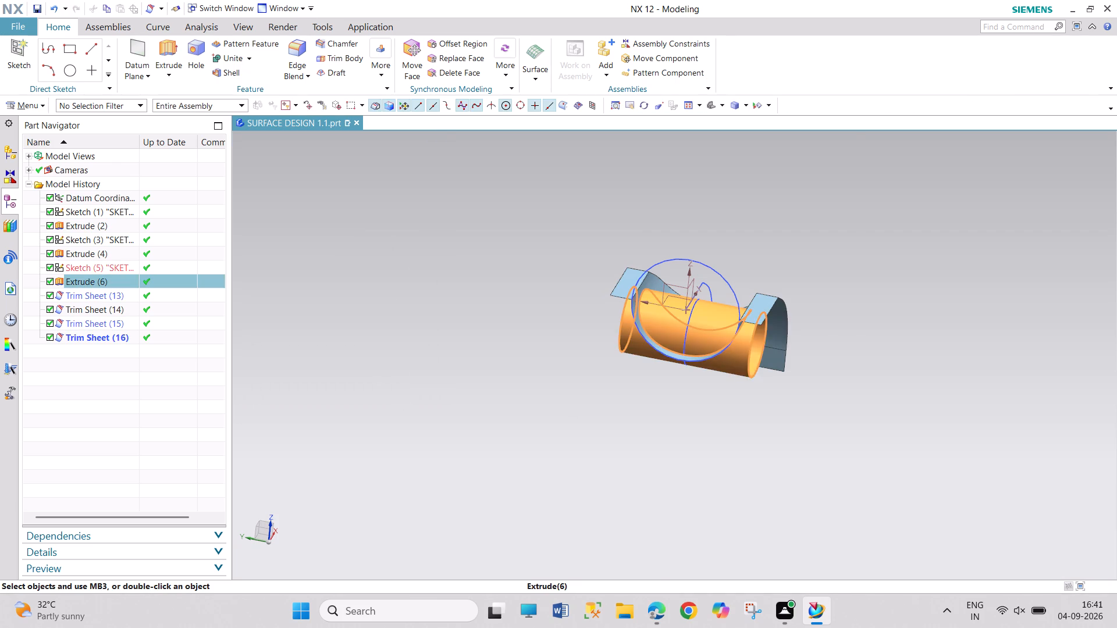
click(813, 153)
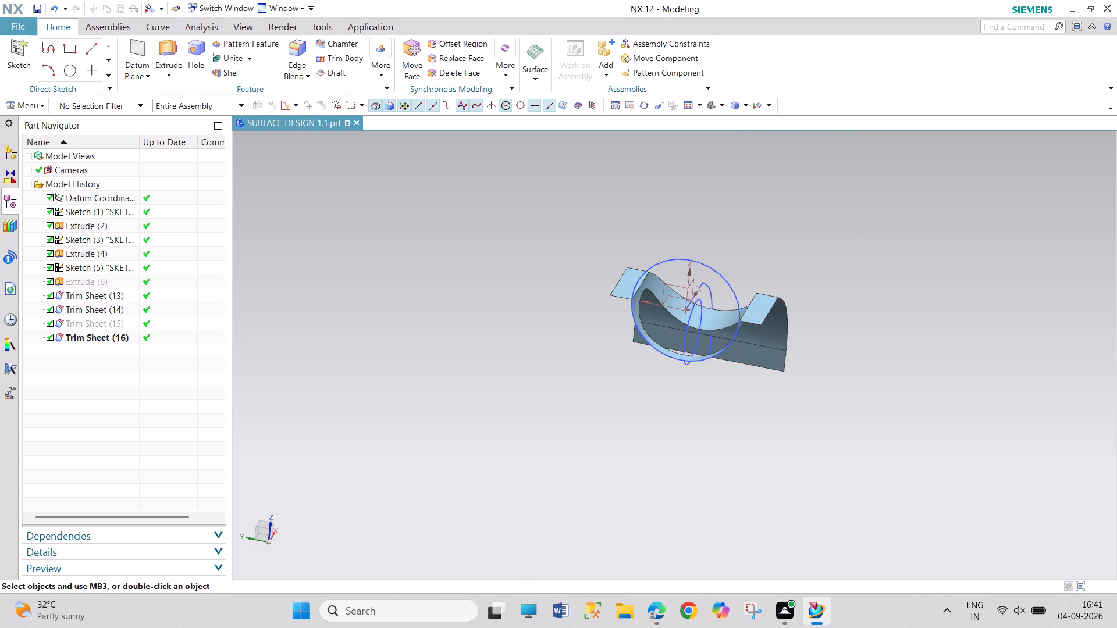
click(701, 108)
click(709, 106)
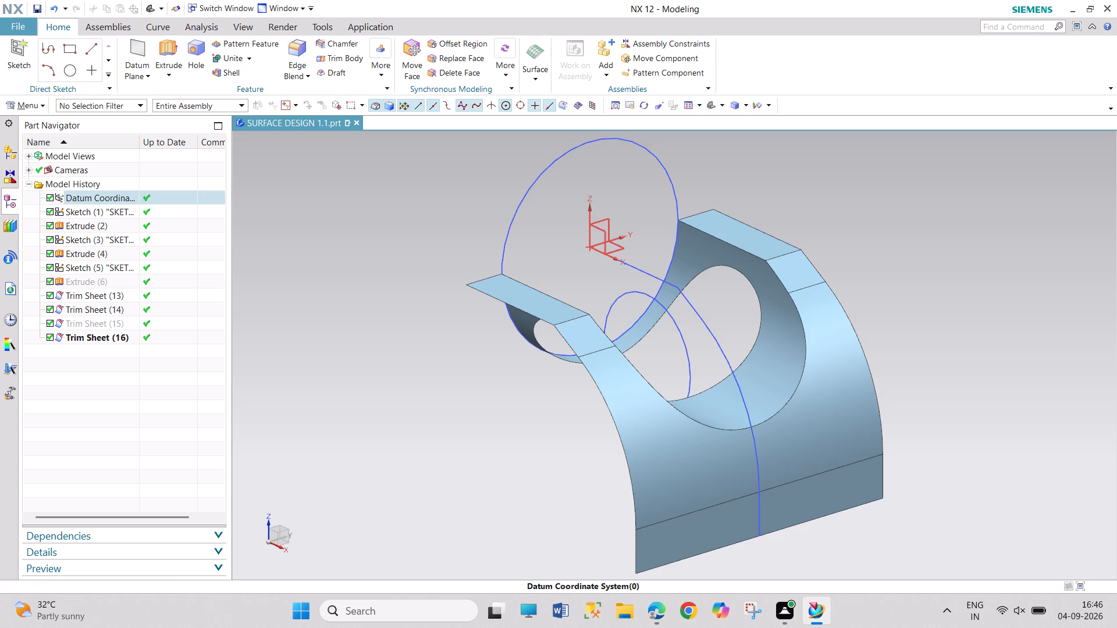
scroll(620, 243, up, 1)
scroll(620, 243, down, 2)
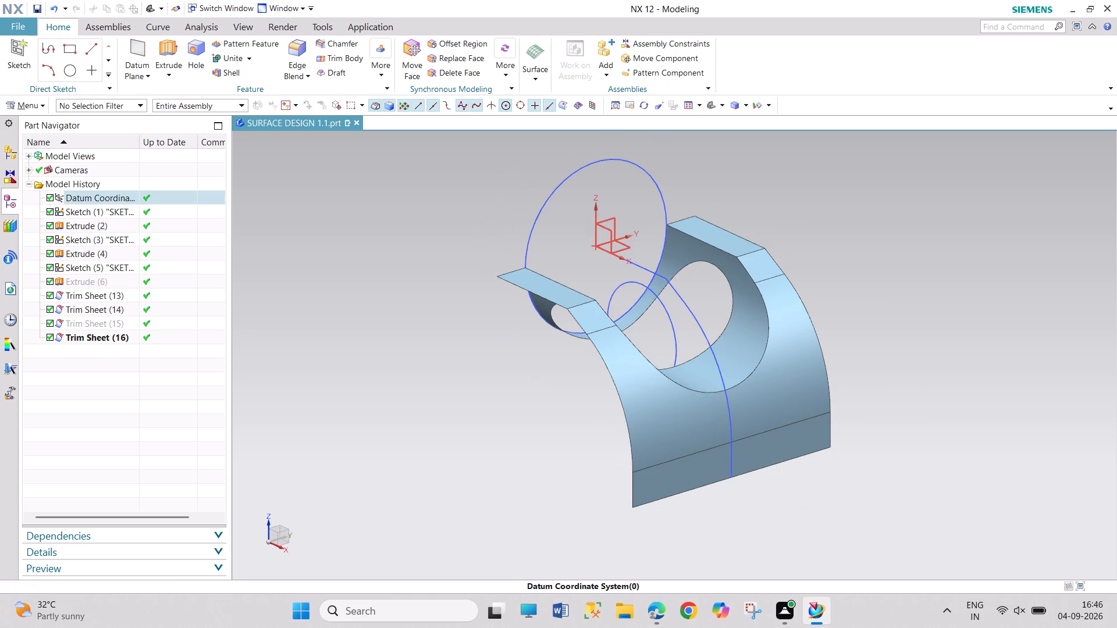
Save the part file.
key(ctrl+s)
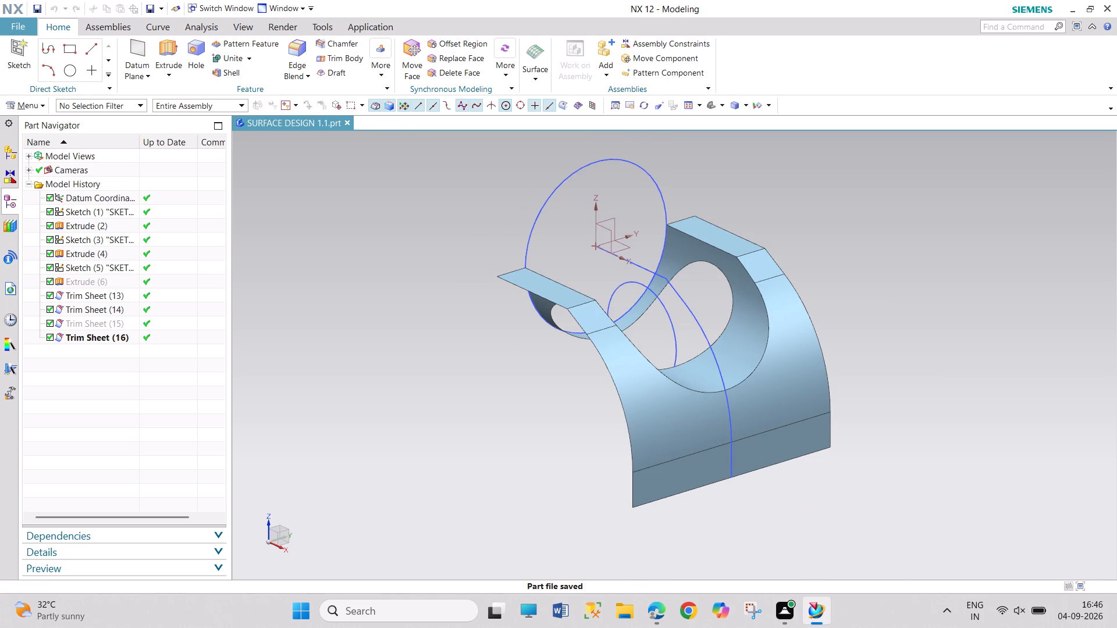
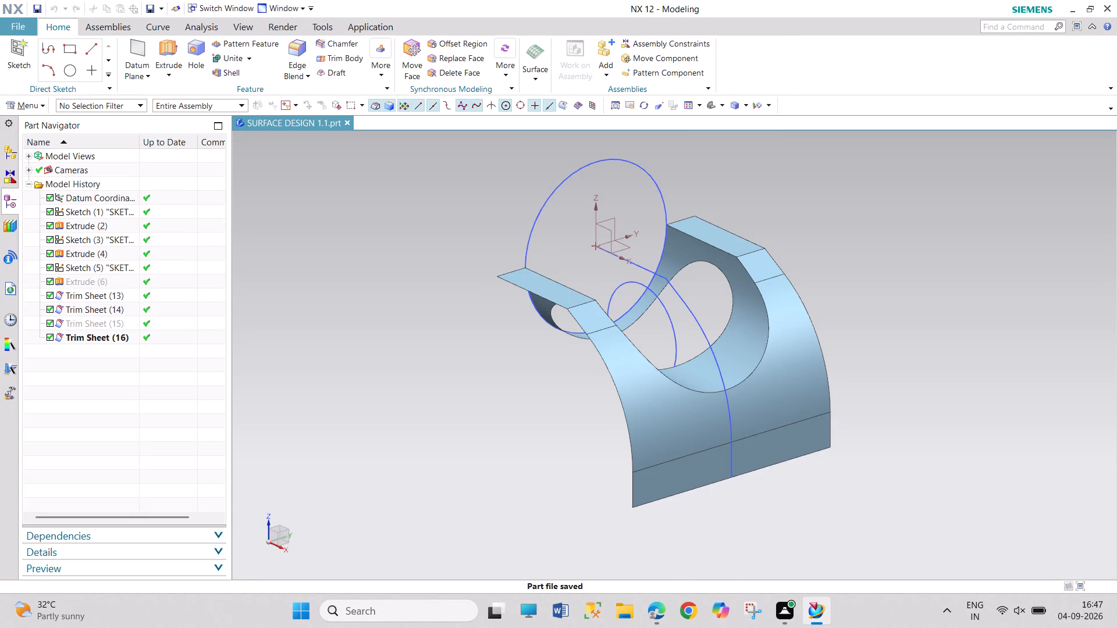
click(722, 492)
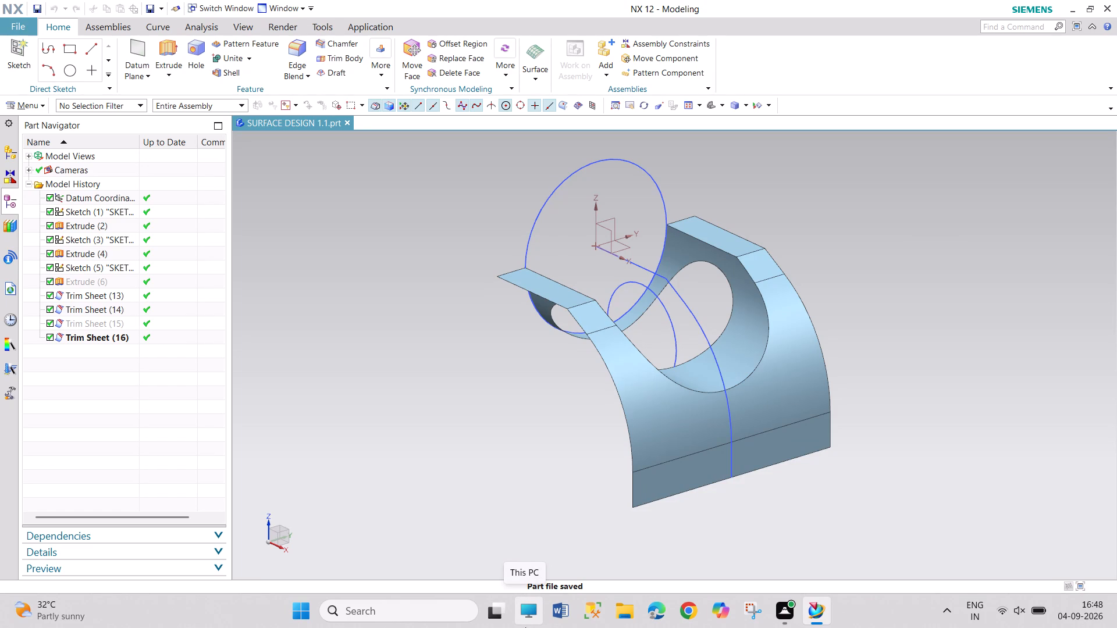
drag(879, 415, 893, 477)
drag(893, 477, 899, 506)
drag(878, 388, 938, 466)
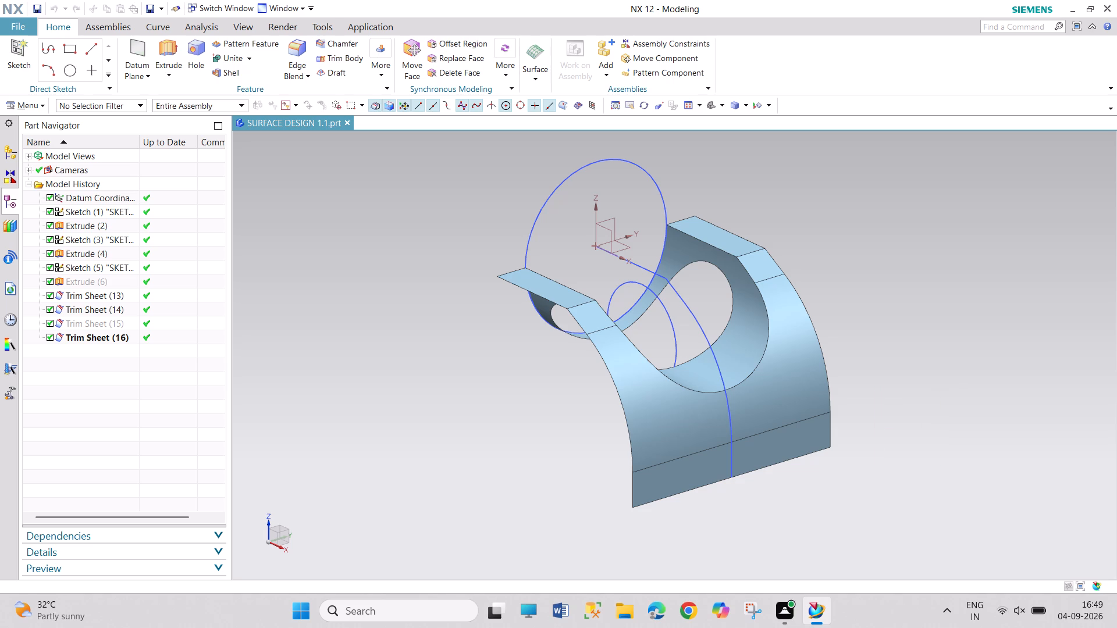
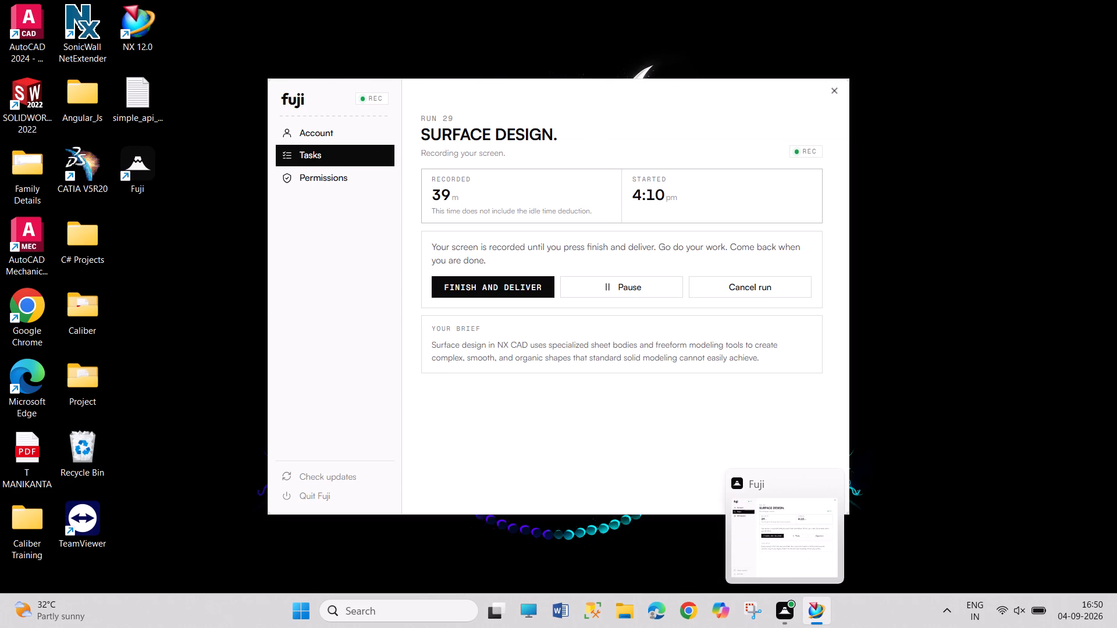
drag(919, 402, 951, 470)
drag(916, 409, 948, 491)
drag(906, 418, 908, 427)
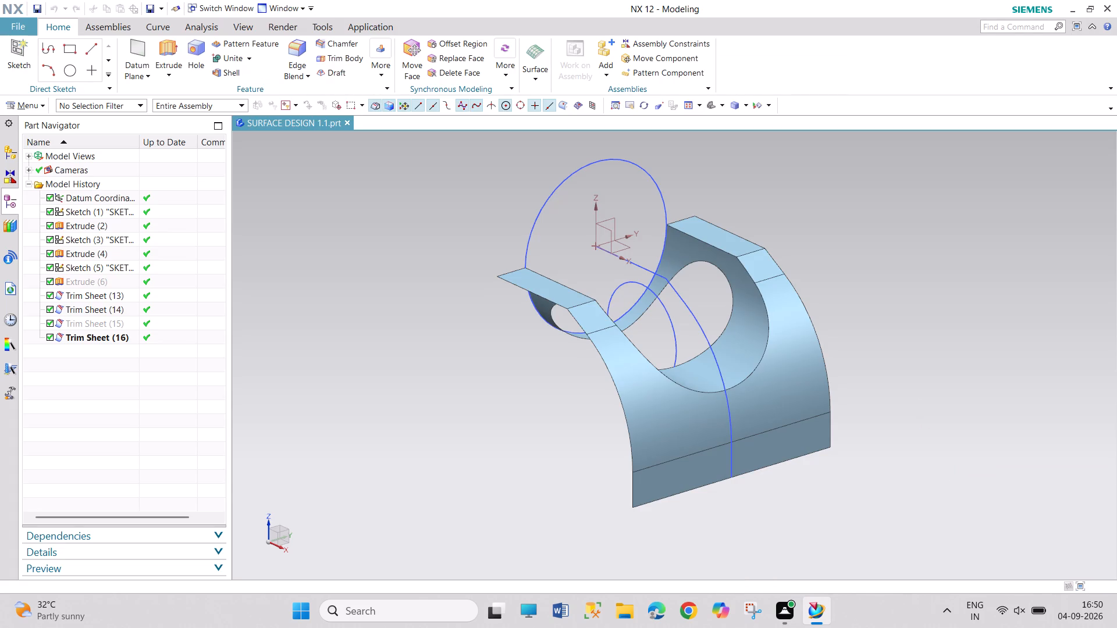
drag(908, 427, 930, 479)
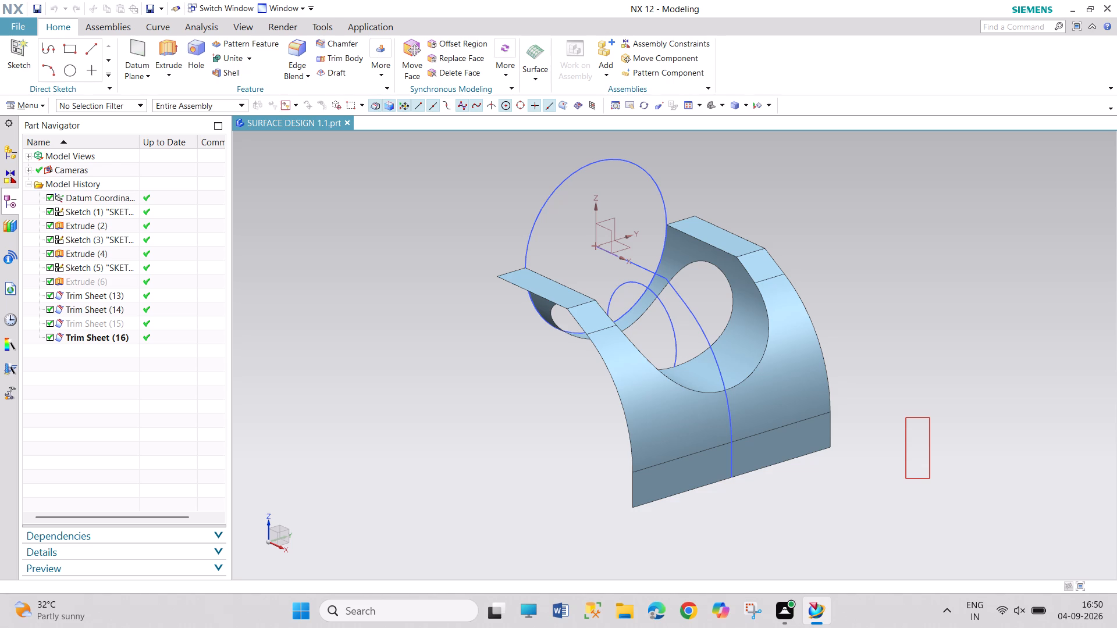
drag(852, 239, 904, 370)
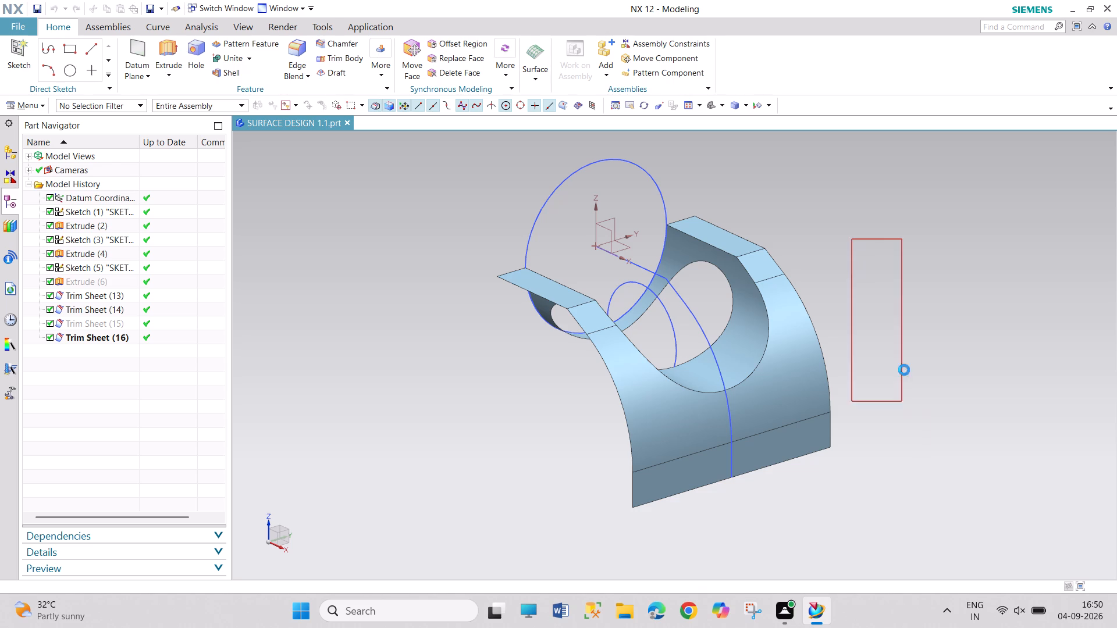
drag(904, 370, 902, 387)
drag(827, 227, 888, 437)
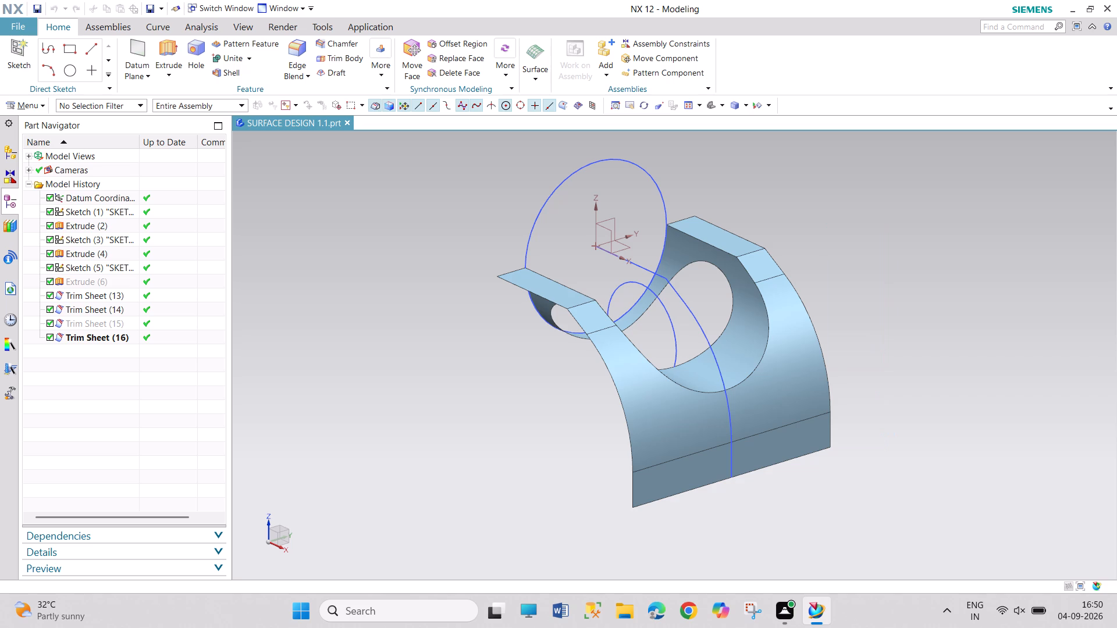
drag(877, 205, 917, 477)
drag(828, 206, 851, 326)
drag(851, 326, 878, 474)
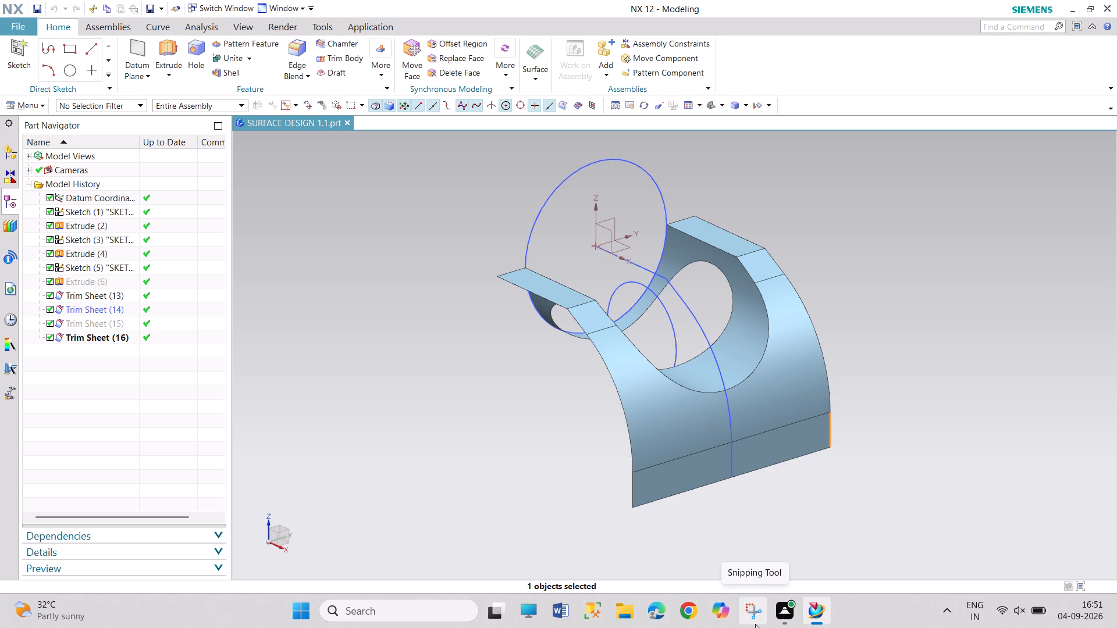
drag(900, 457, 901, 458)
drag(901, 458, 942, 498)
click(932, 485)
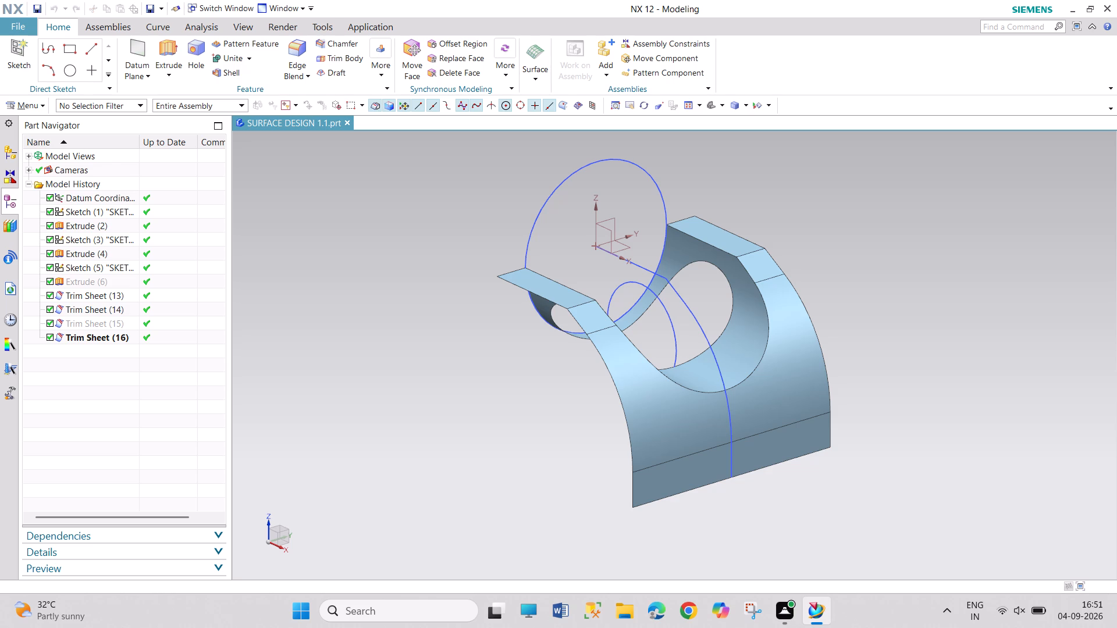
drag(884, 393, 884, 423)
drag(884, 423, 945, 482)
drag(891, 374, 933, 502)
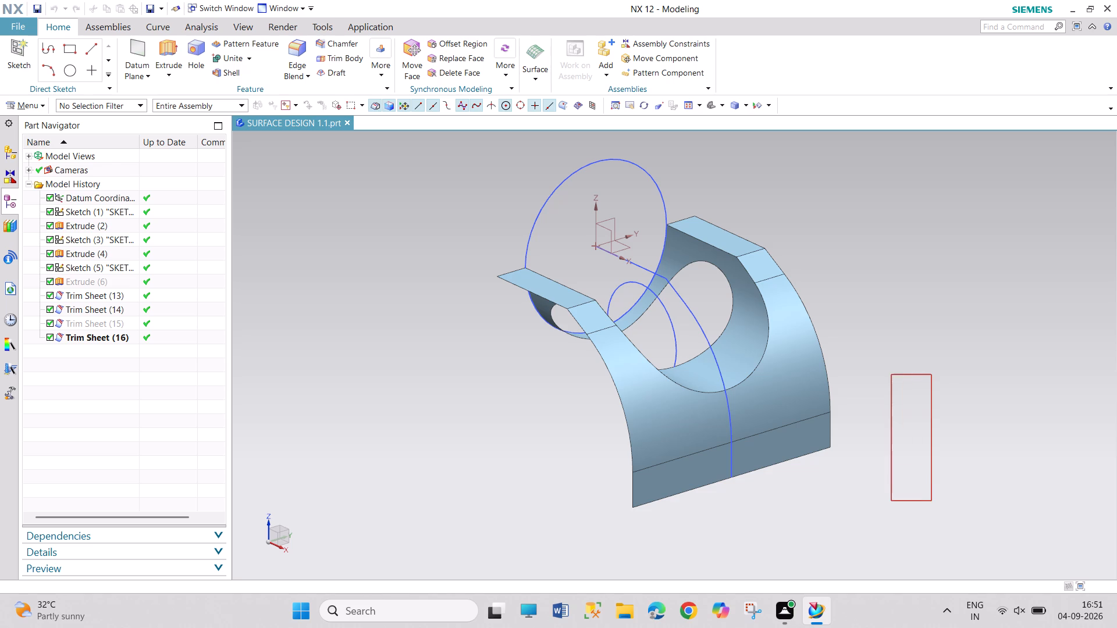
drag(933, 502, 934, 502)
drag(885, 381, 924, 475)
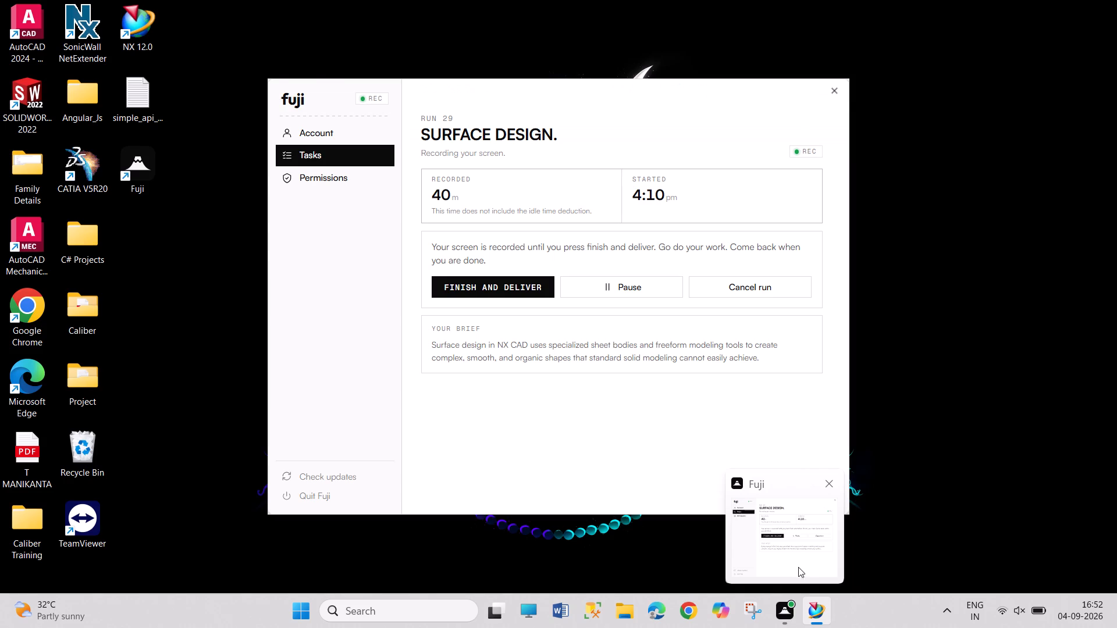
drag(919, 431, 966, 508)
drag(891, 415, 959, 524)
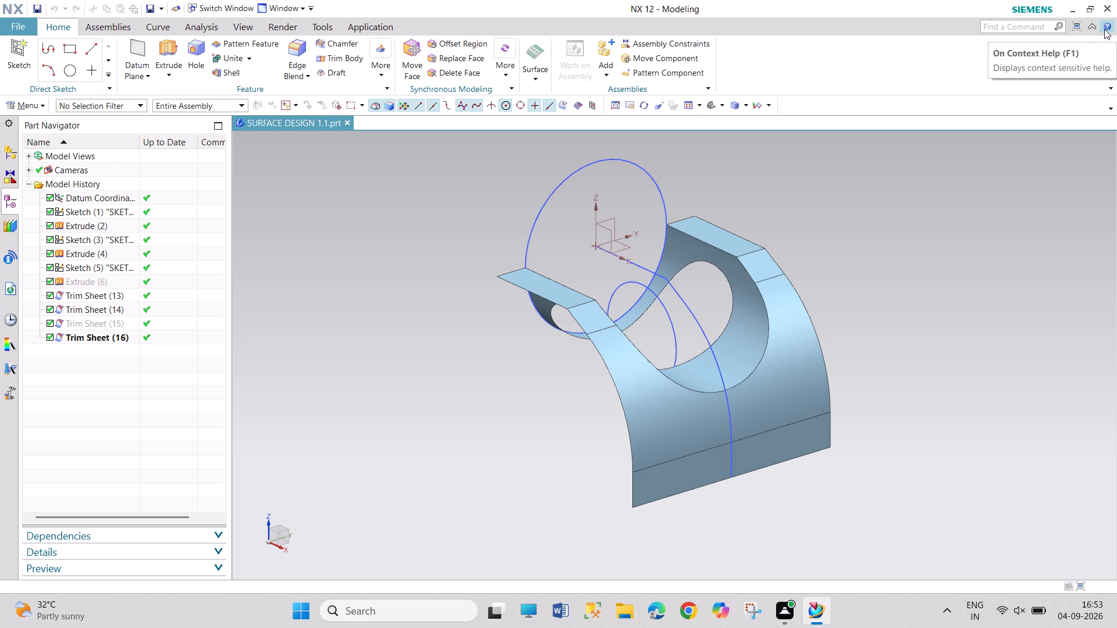
Close the NX 12 application with the SURFACE DESIGN 1.1 part open.
click(1102, 4)
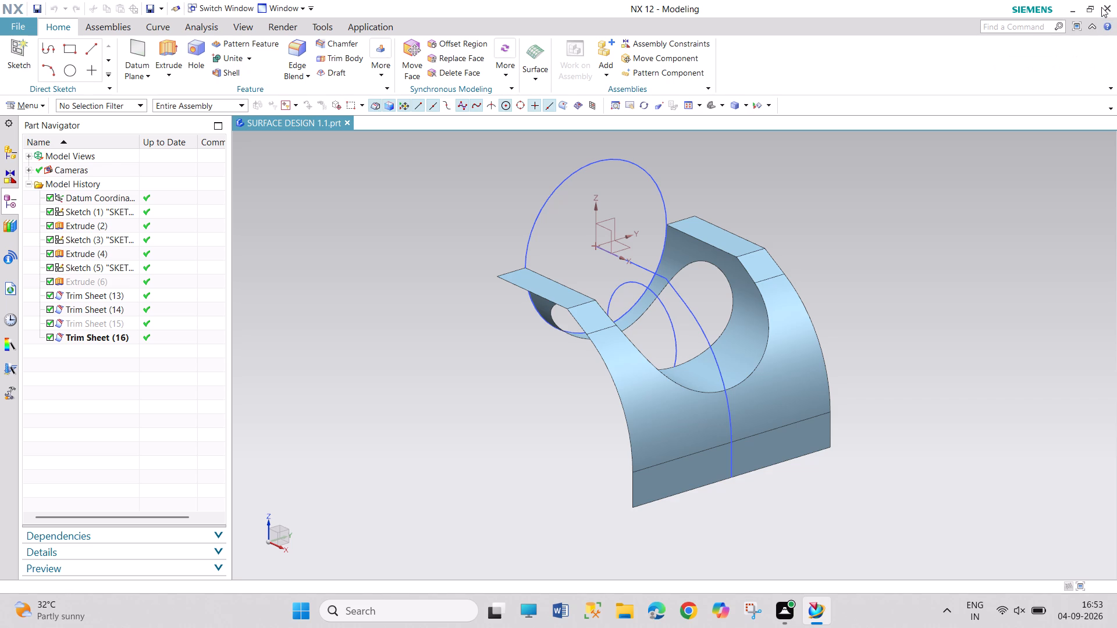